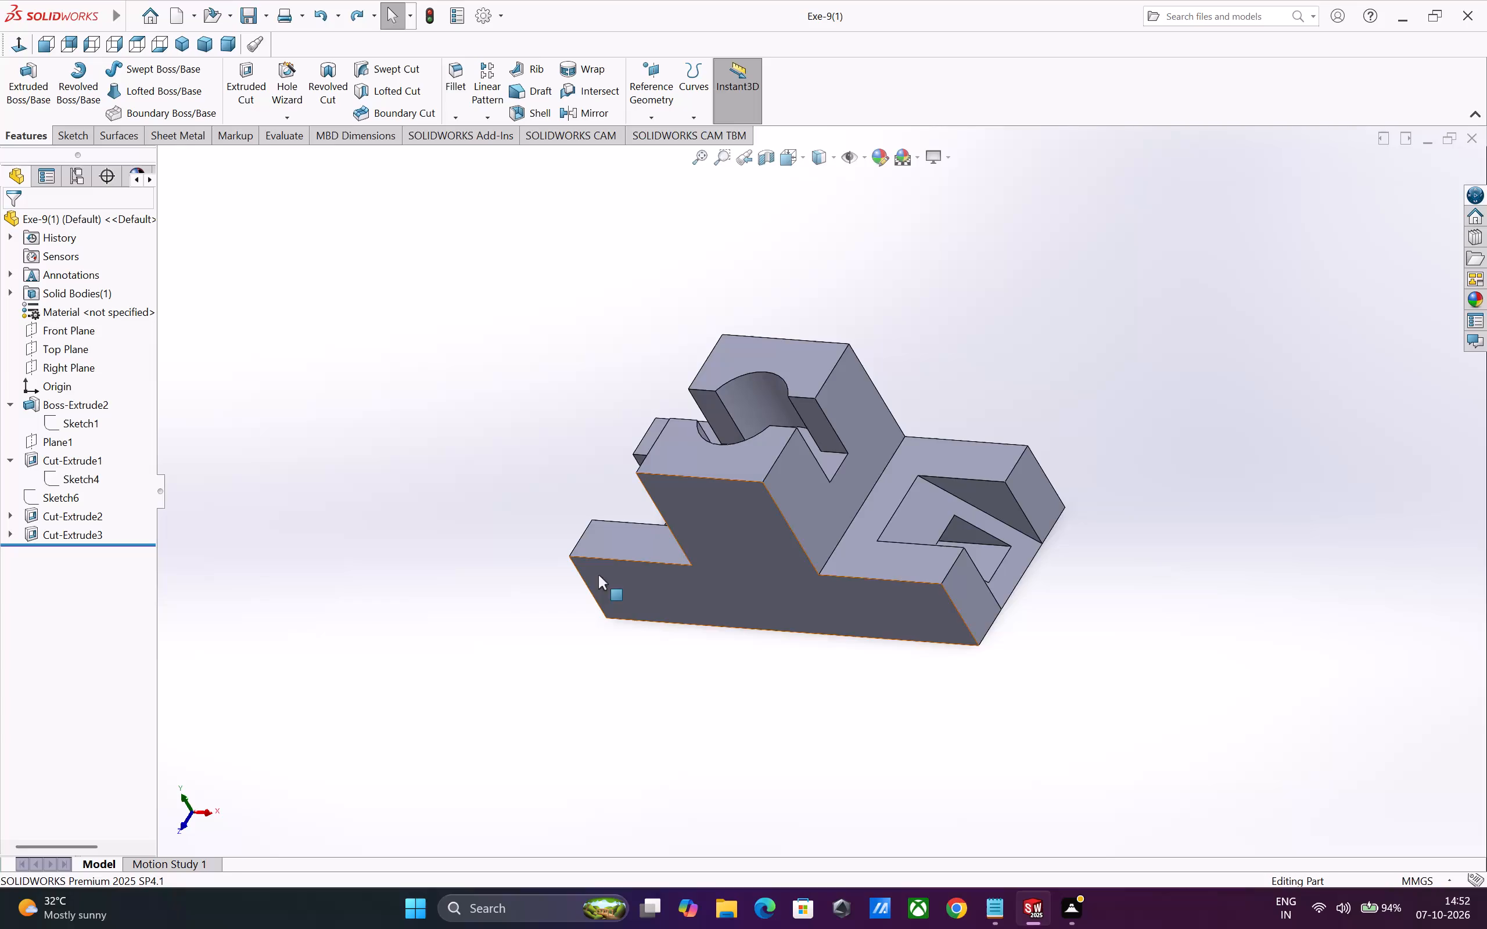
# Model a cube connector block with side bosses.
# Create a new part document and set its units to MMGS (millimeter, gram, second).
pyautogui.hotkey('ctrl', 'n')
pyautogui.click(328, 375)
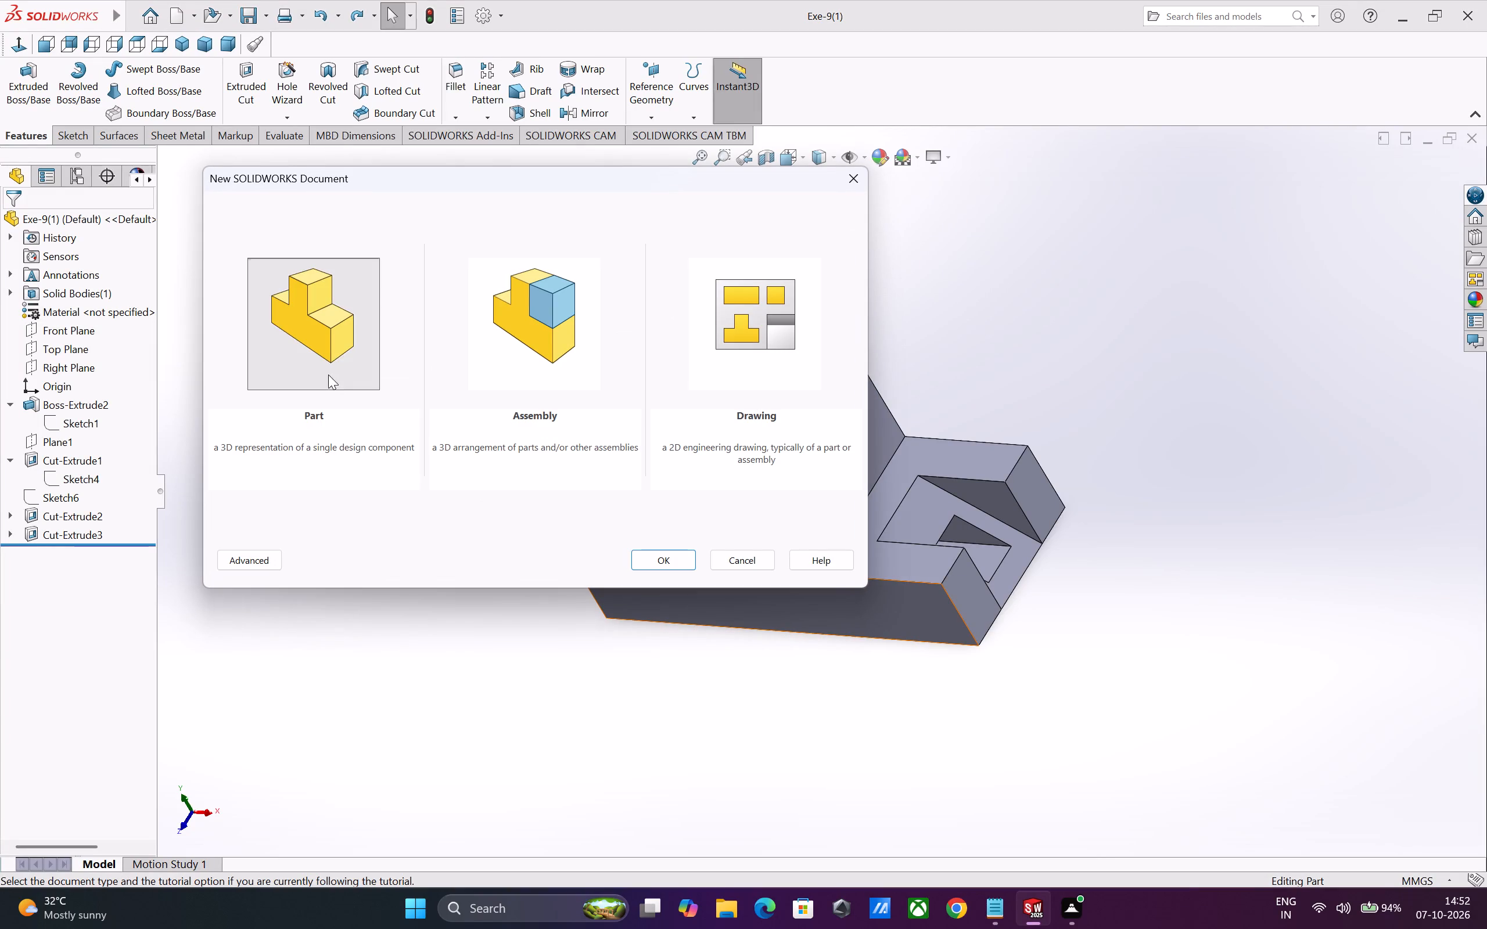
pyautogui.click(669, 558)
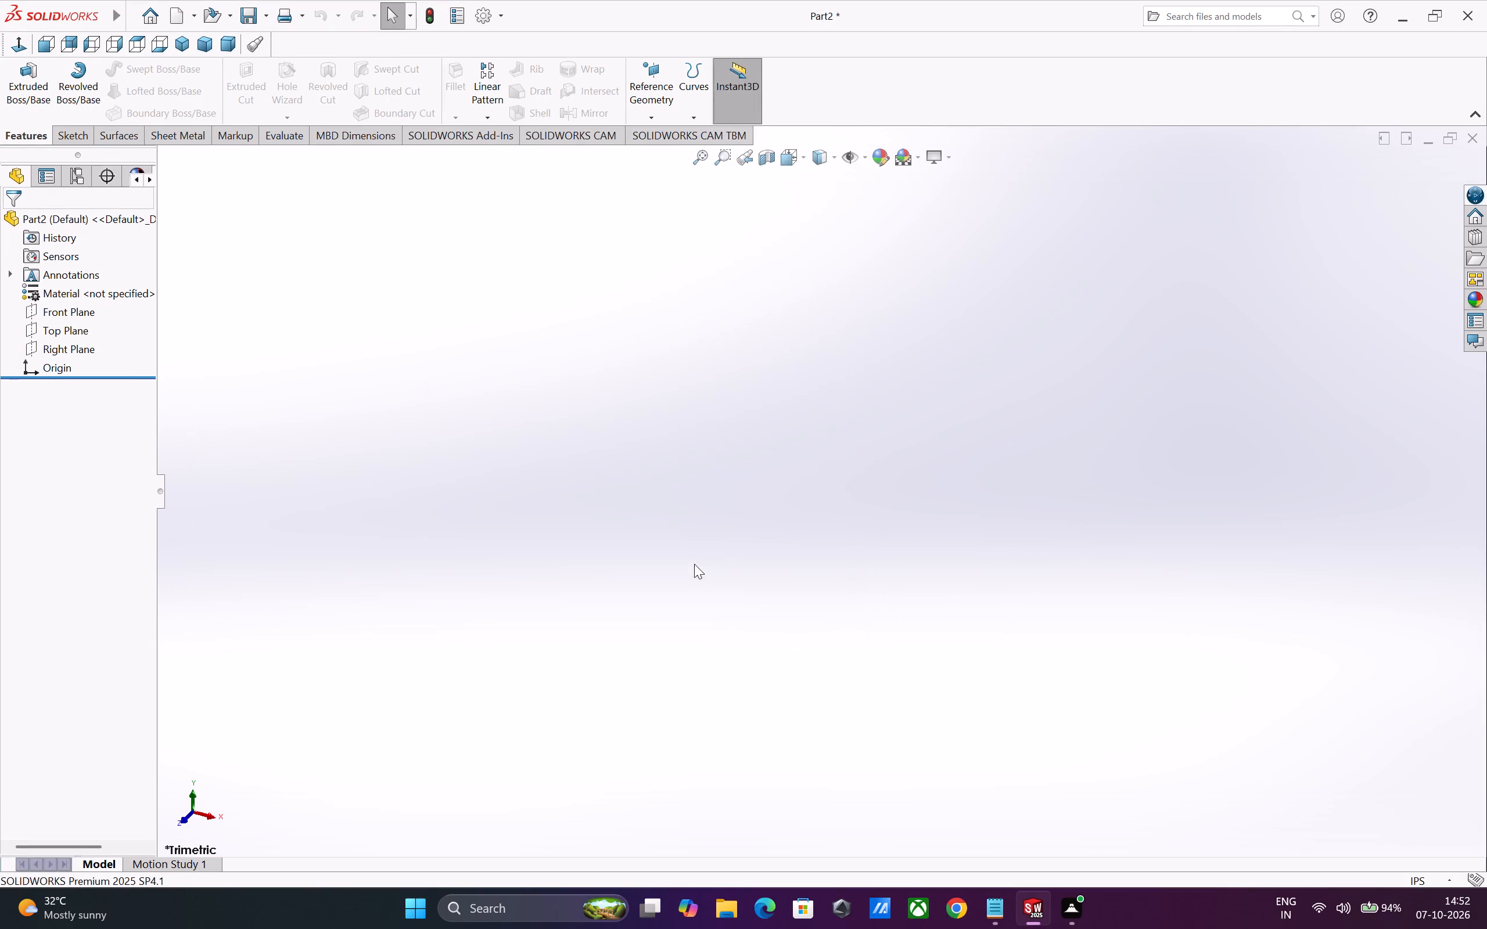
pyautogui.click(1423, 881)
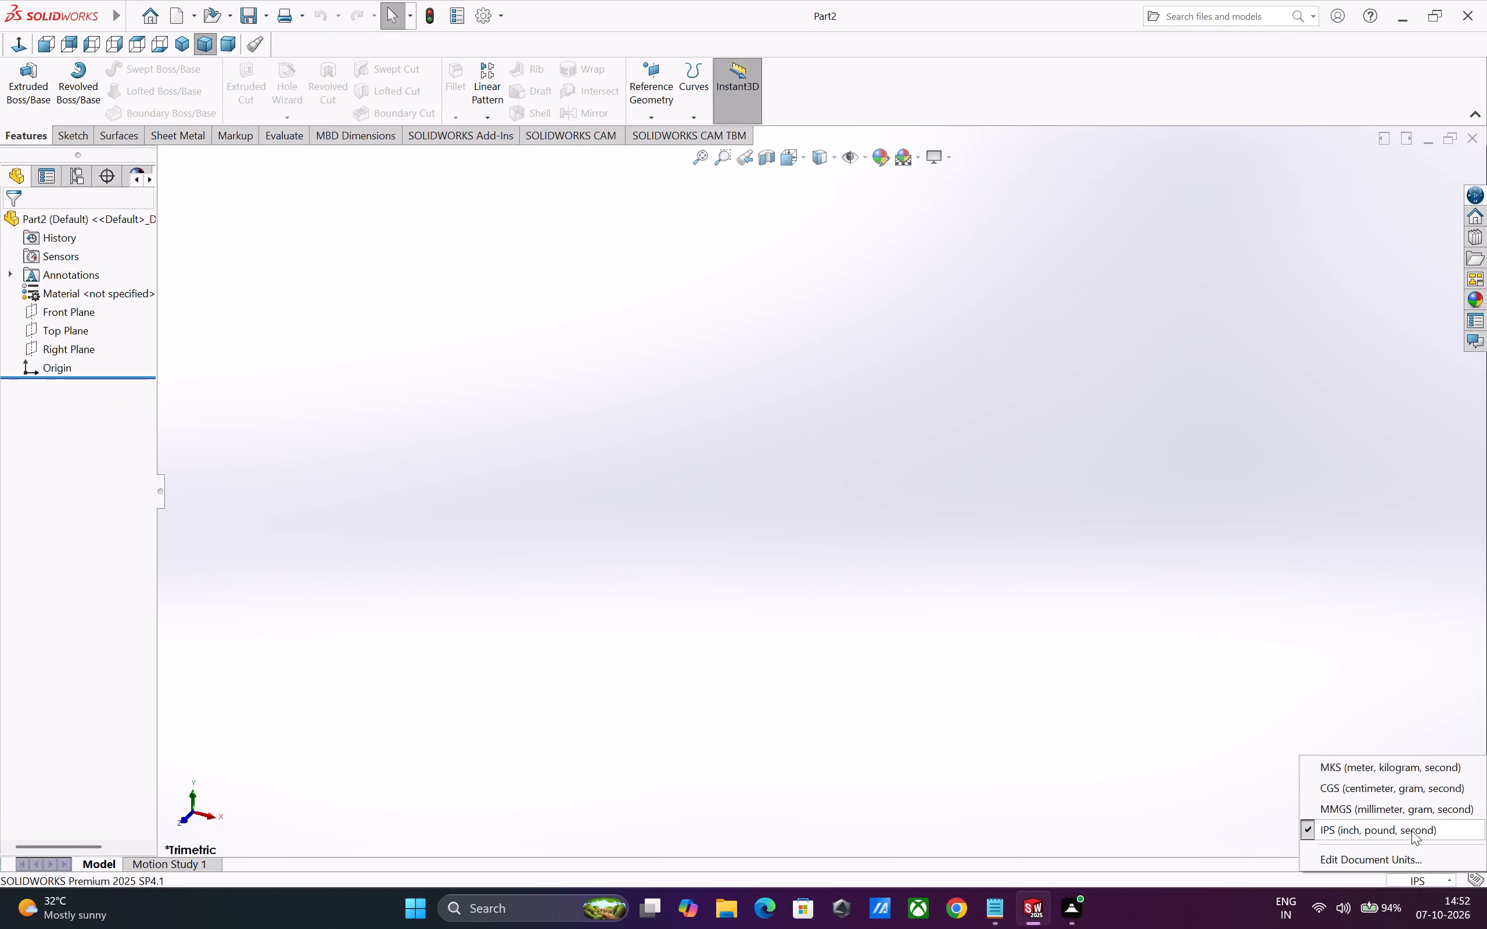
pyautogui.click(1405, 809)
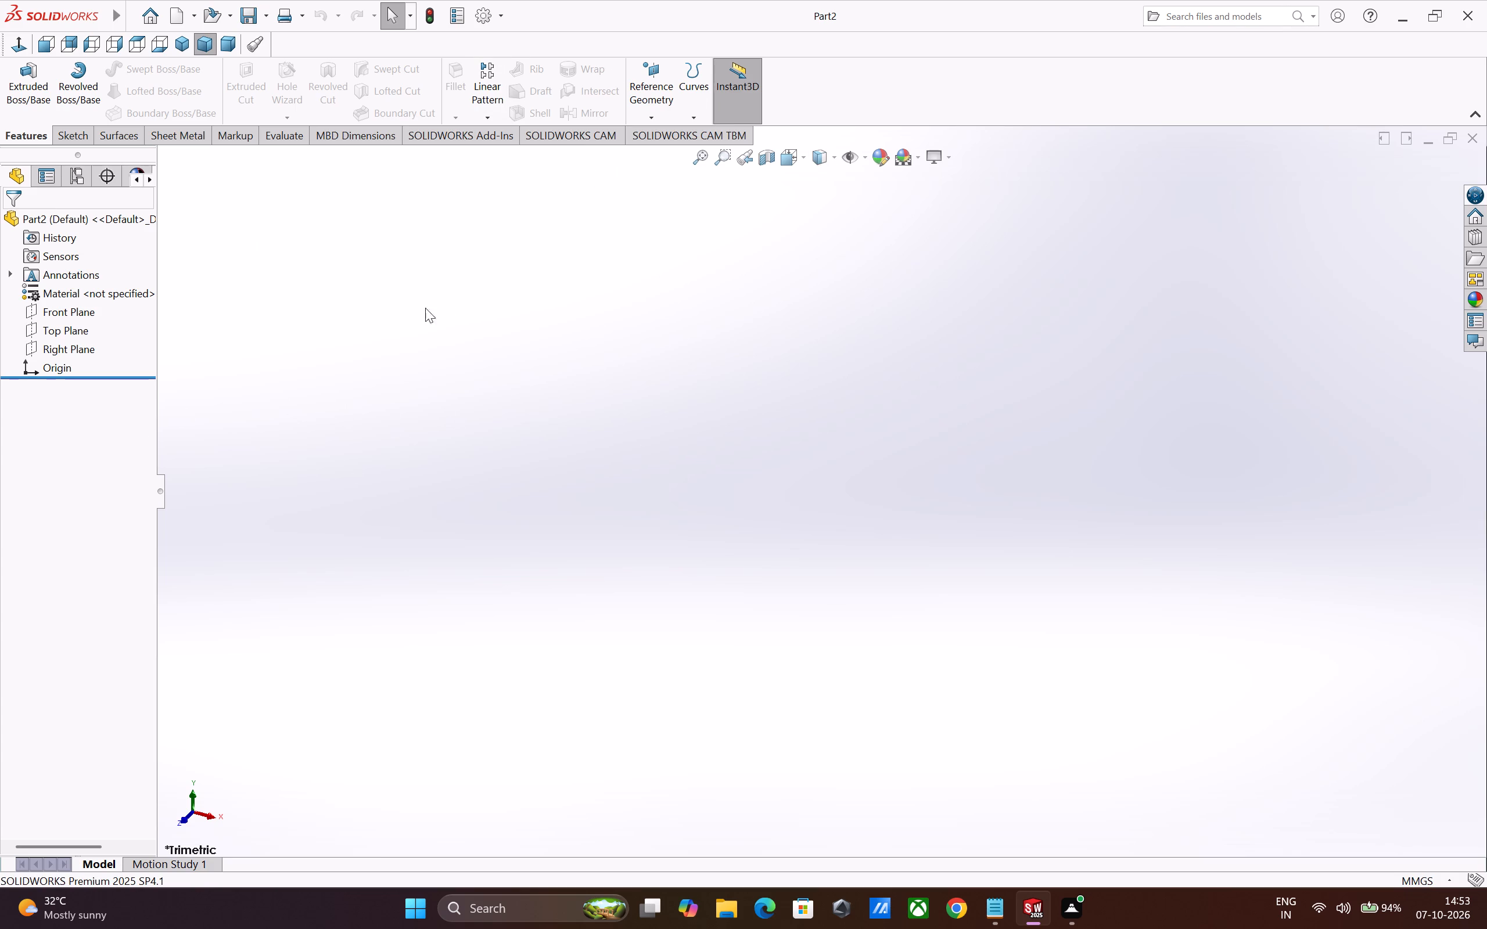
# Sketch a center rectangle about 135 by 97 mm on the Front Plane, centred on the origin.
pyautogui.click(61, 307)
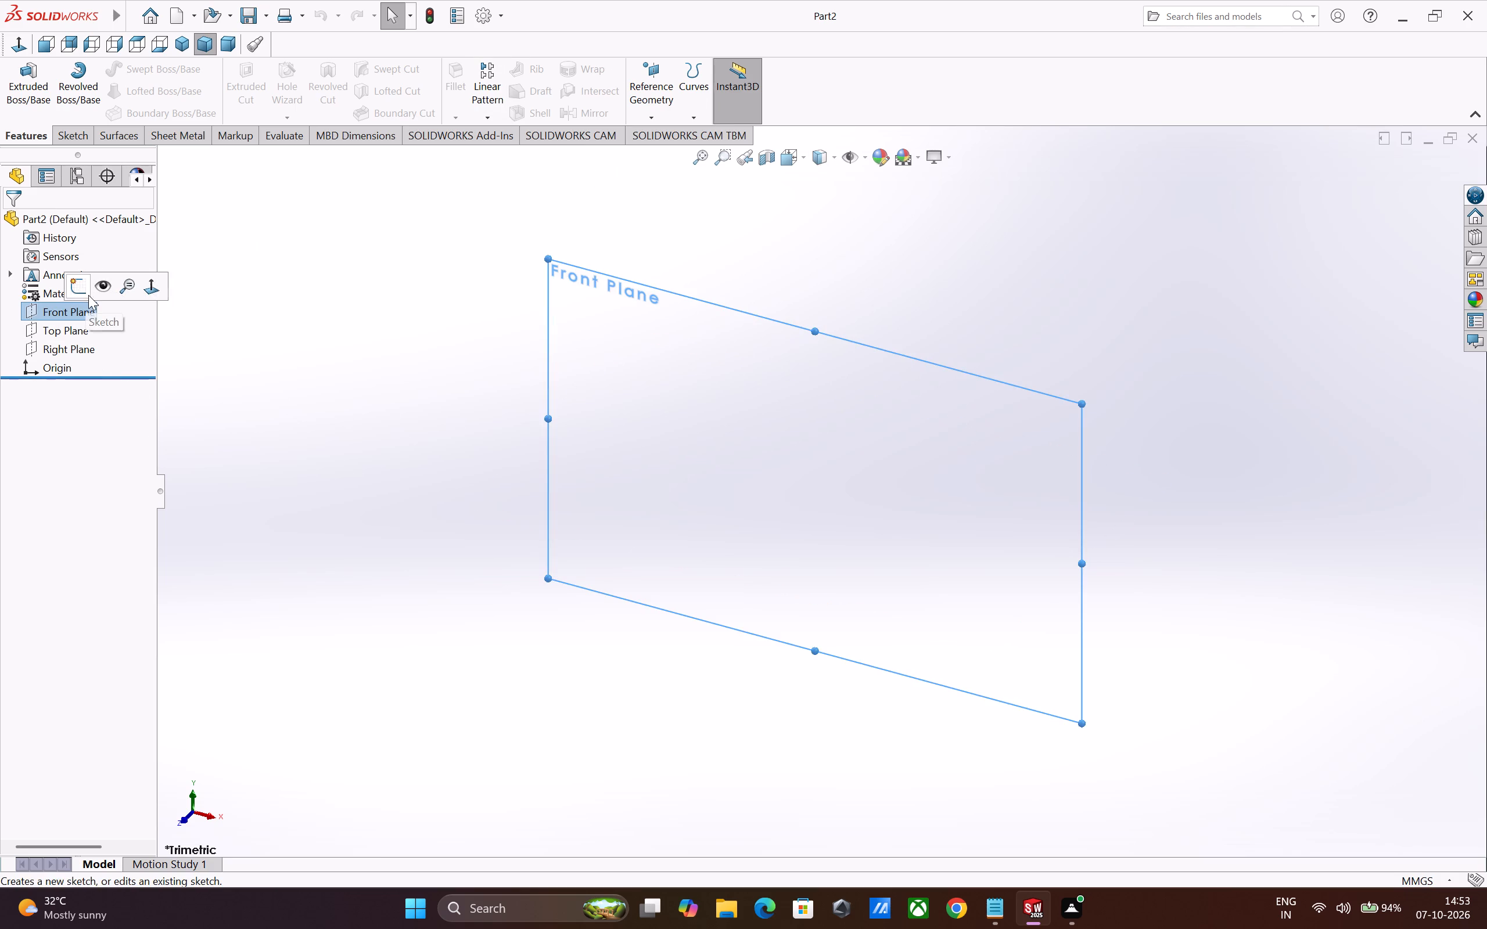
pyautogui.click(80, 286)
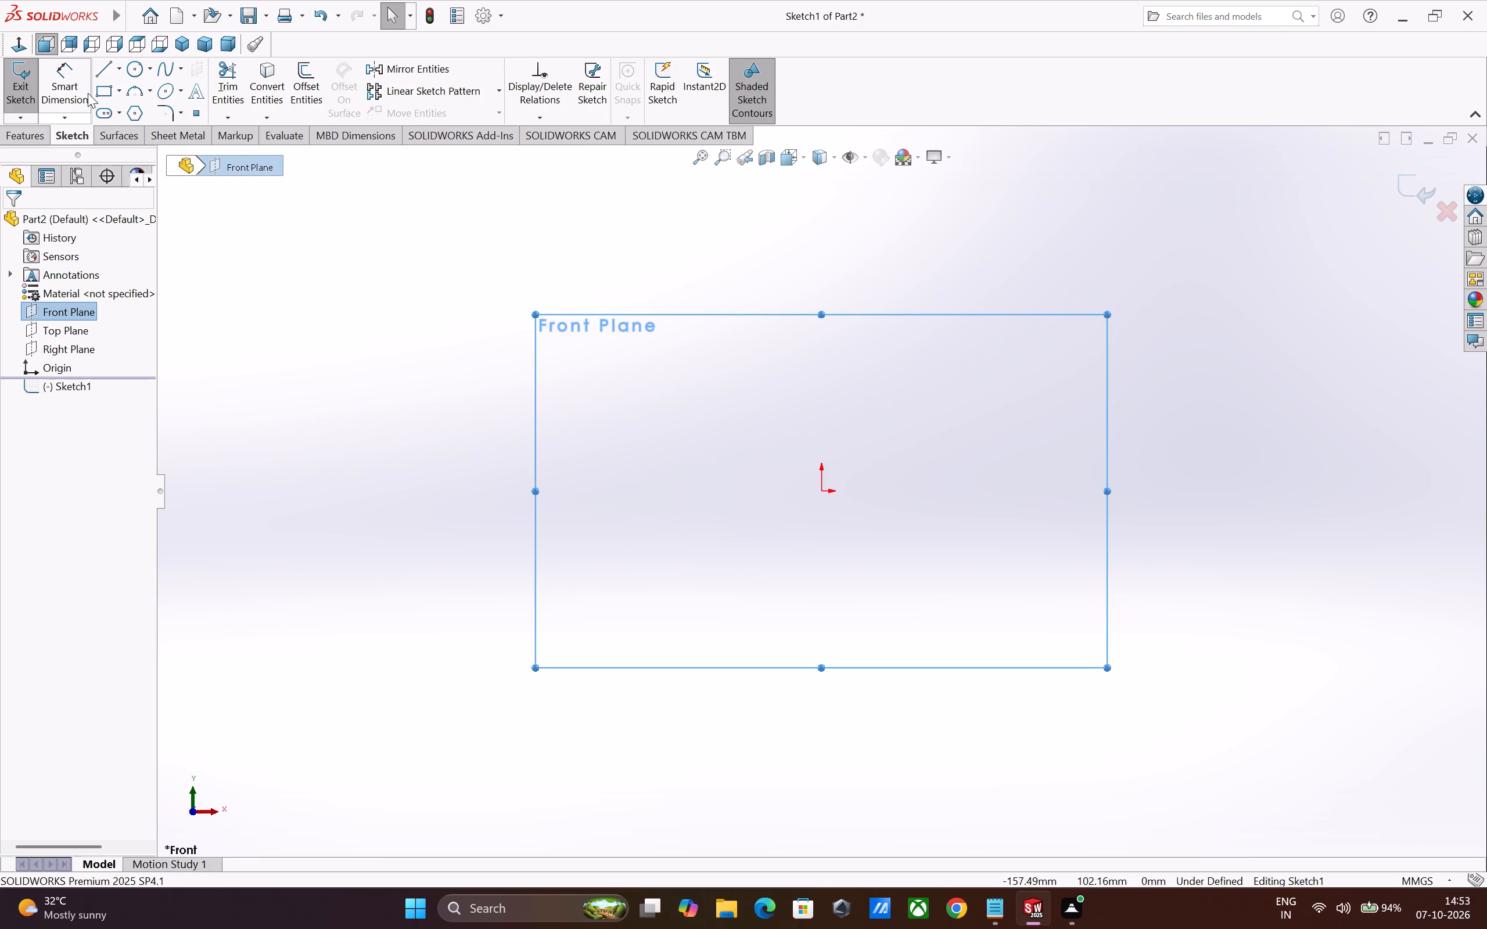
pyautogui.click(116, 93)
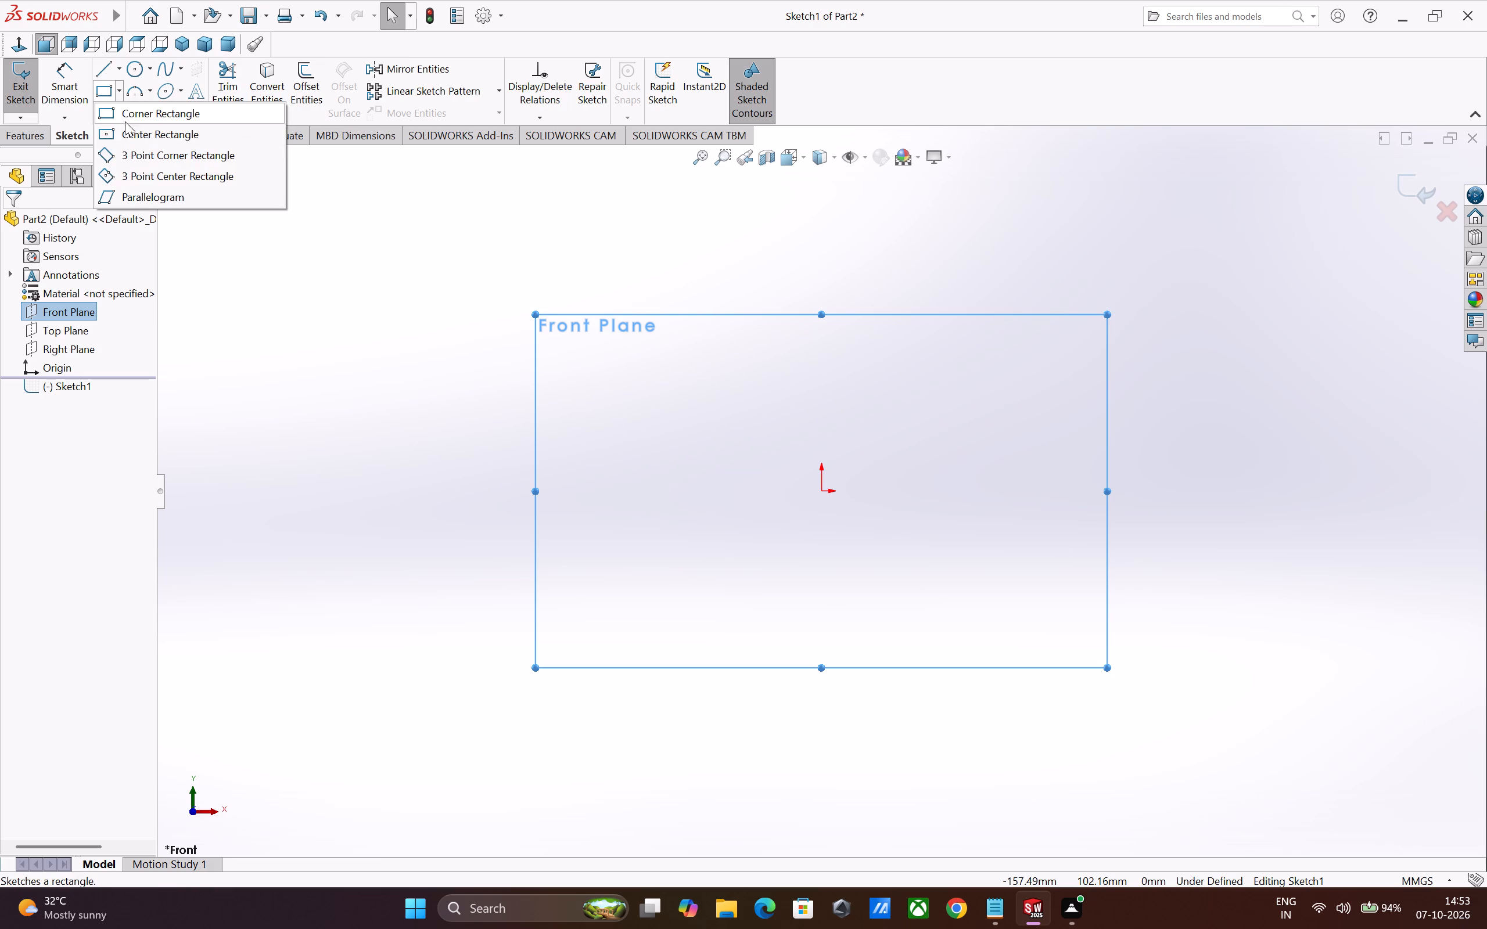
pyautogui.click(130, 131)
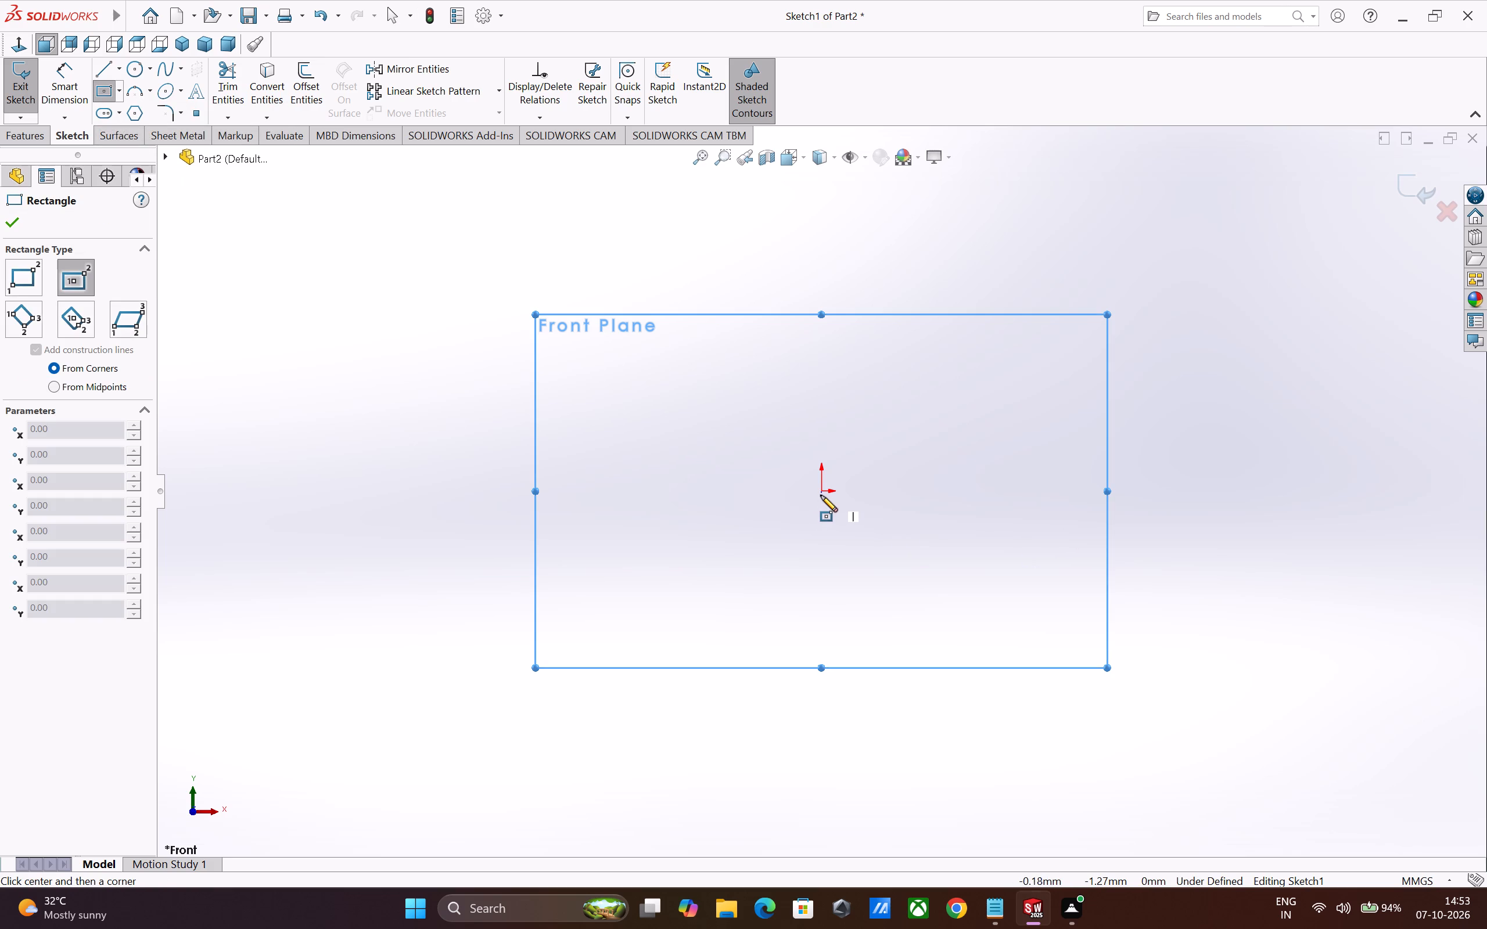
pyautogui.click(821, 490)
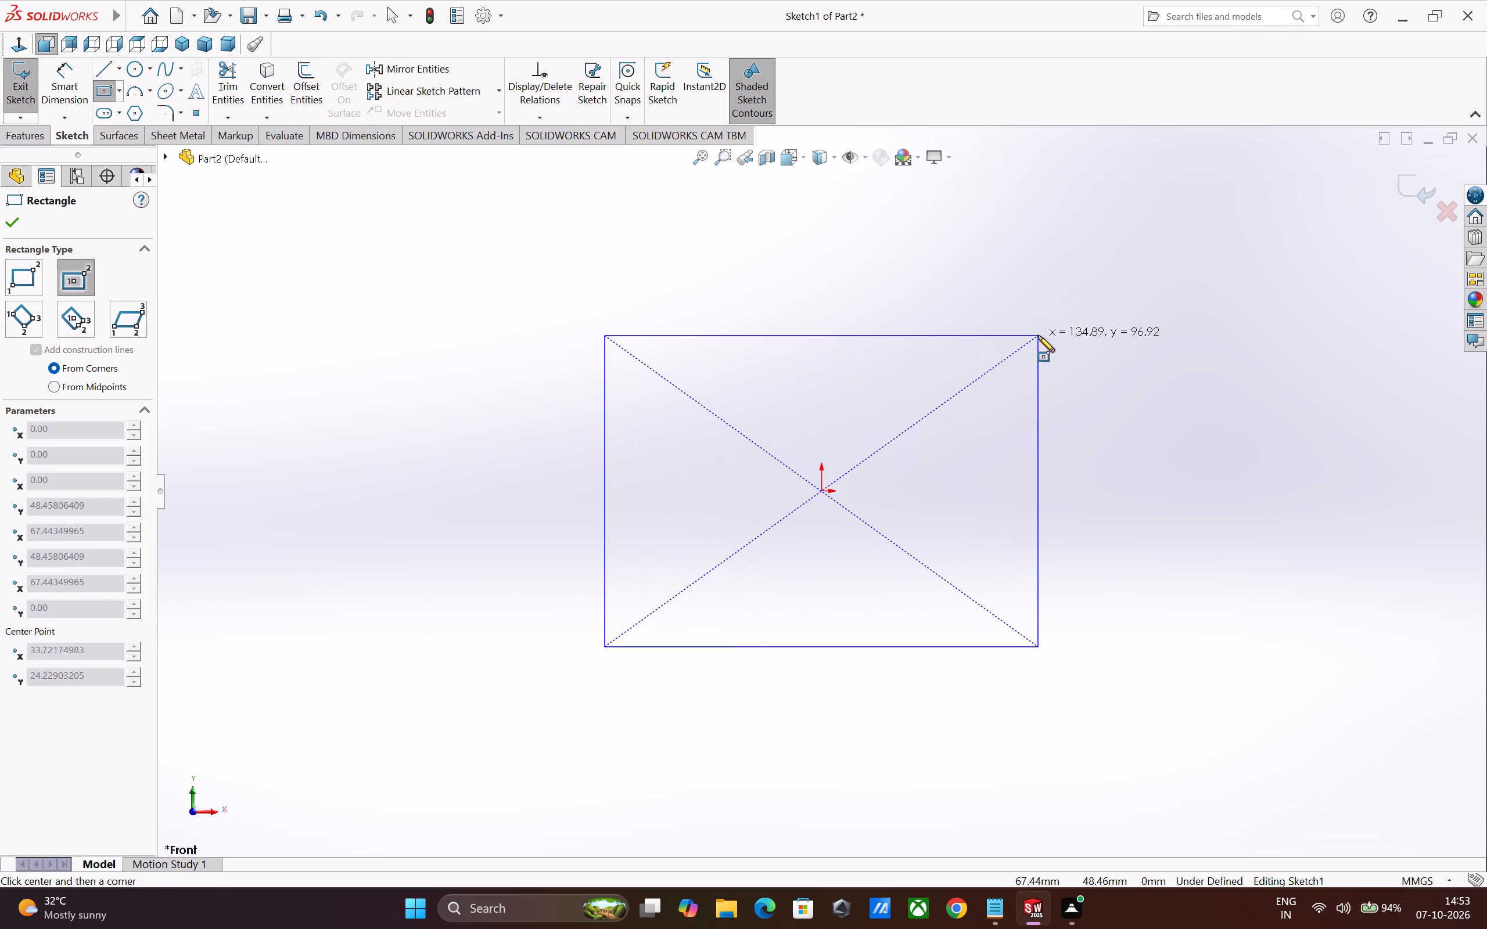
pyautogui.click(1038, 336)
pyautogui.press('Escape')
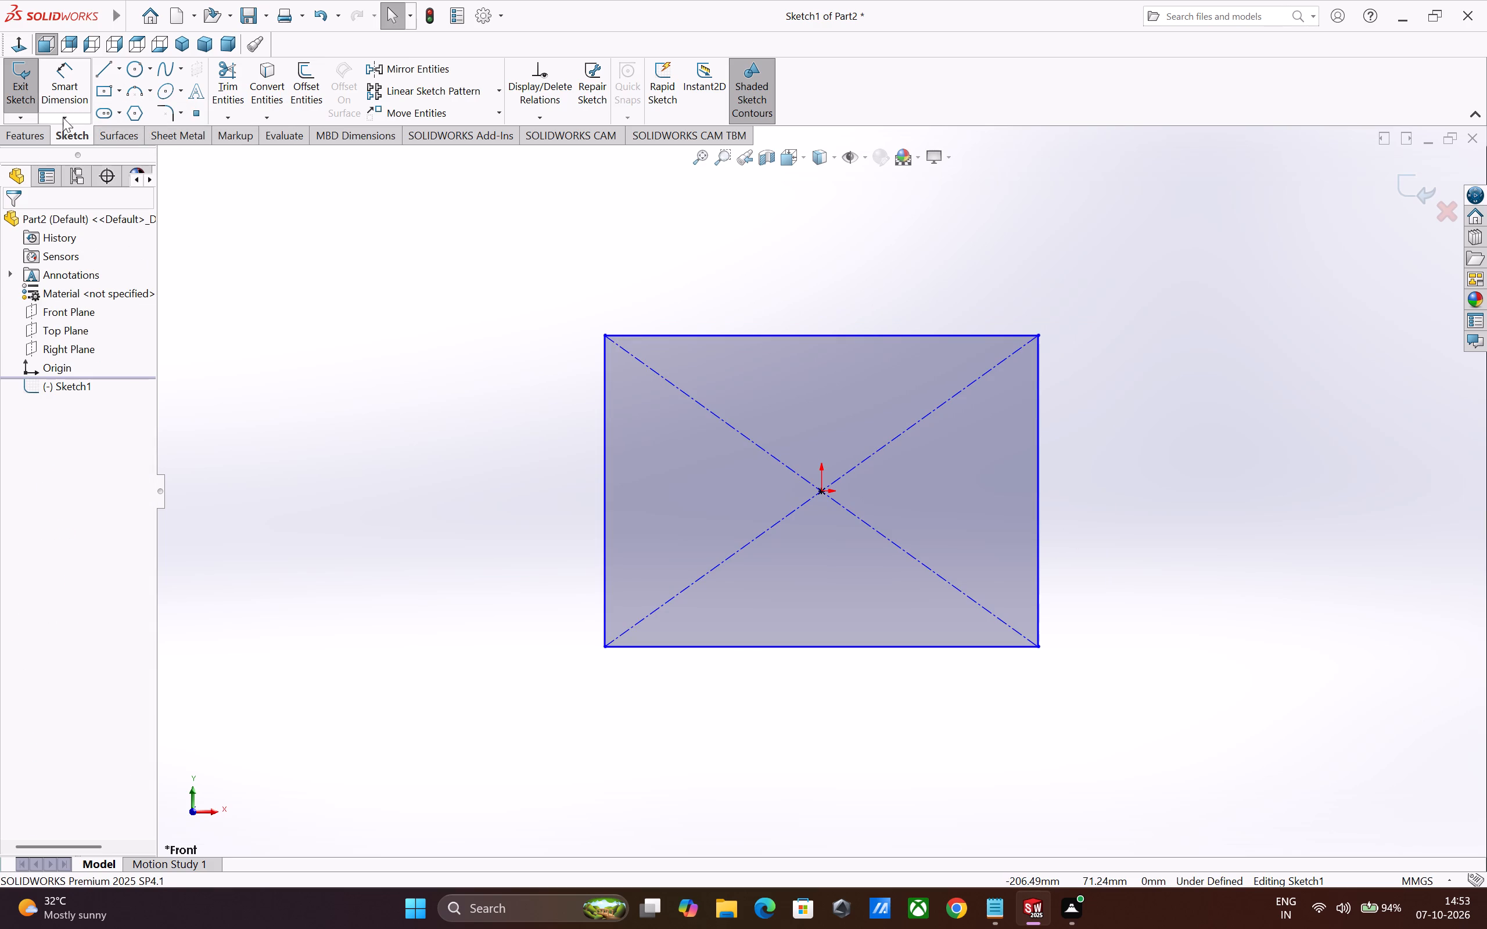
# Dimension the rectangle to 44 mm wide and 44 mm high.
pyautogui.click(60, 101)
pyautogui.click(817, 333)
pyautogui.click(818, 312)
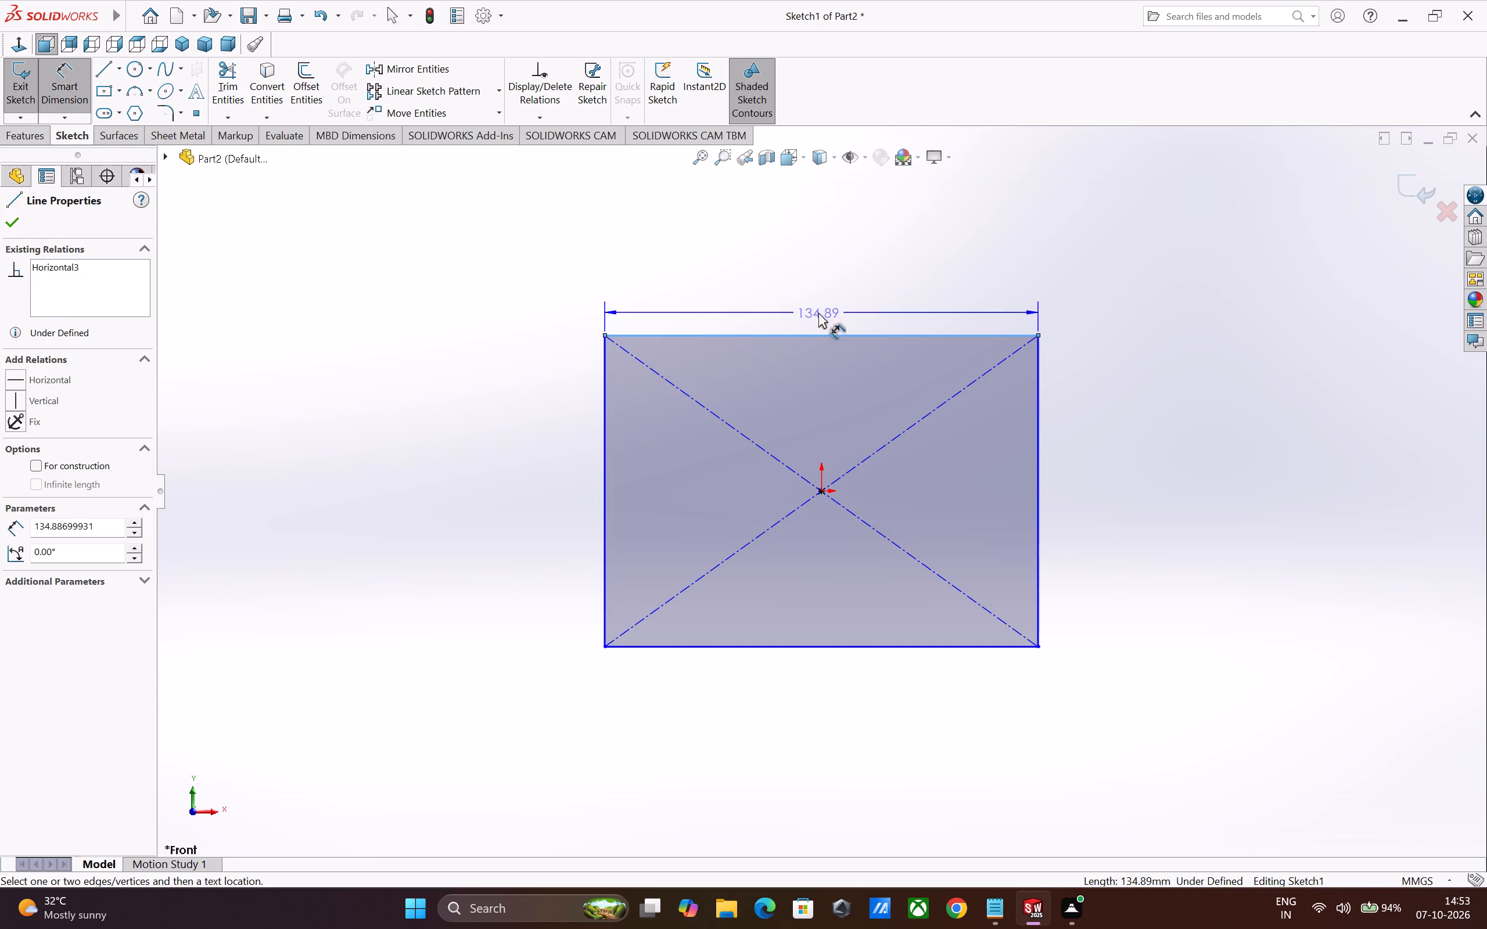
pyautogui.write('44')
pyautogui.press('Return')
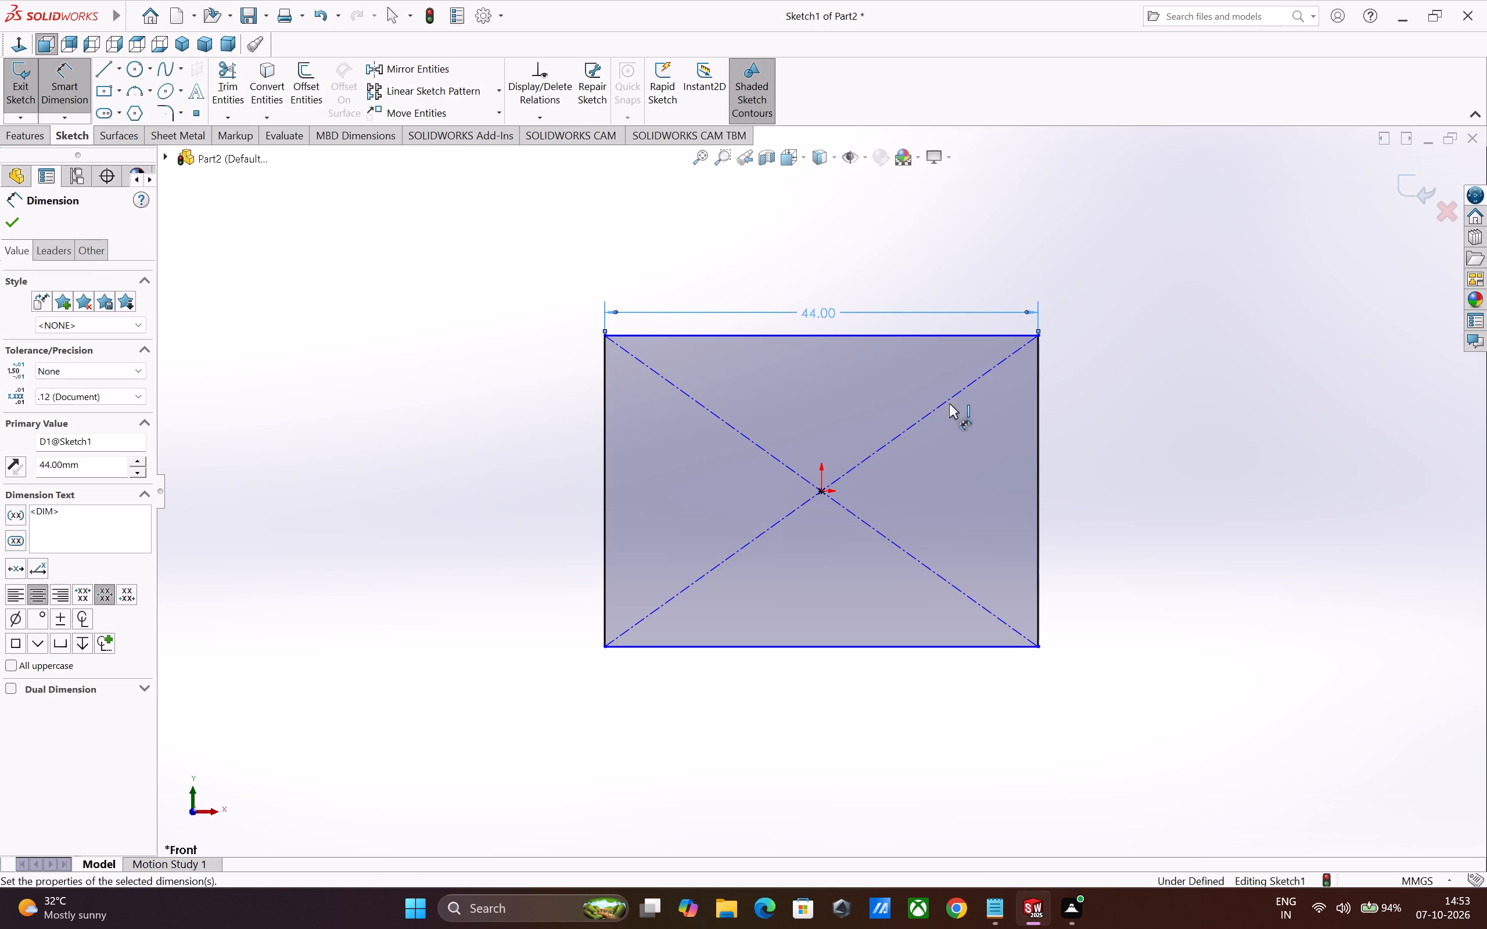
pyautogui.click(1039, 476)
pyautogui.click(1110, 476)
pyautogui.write('44')
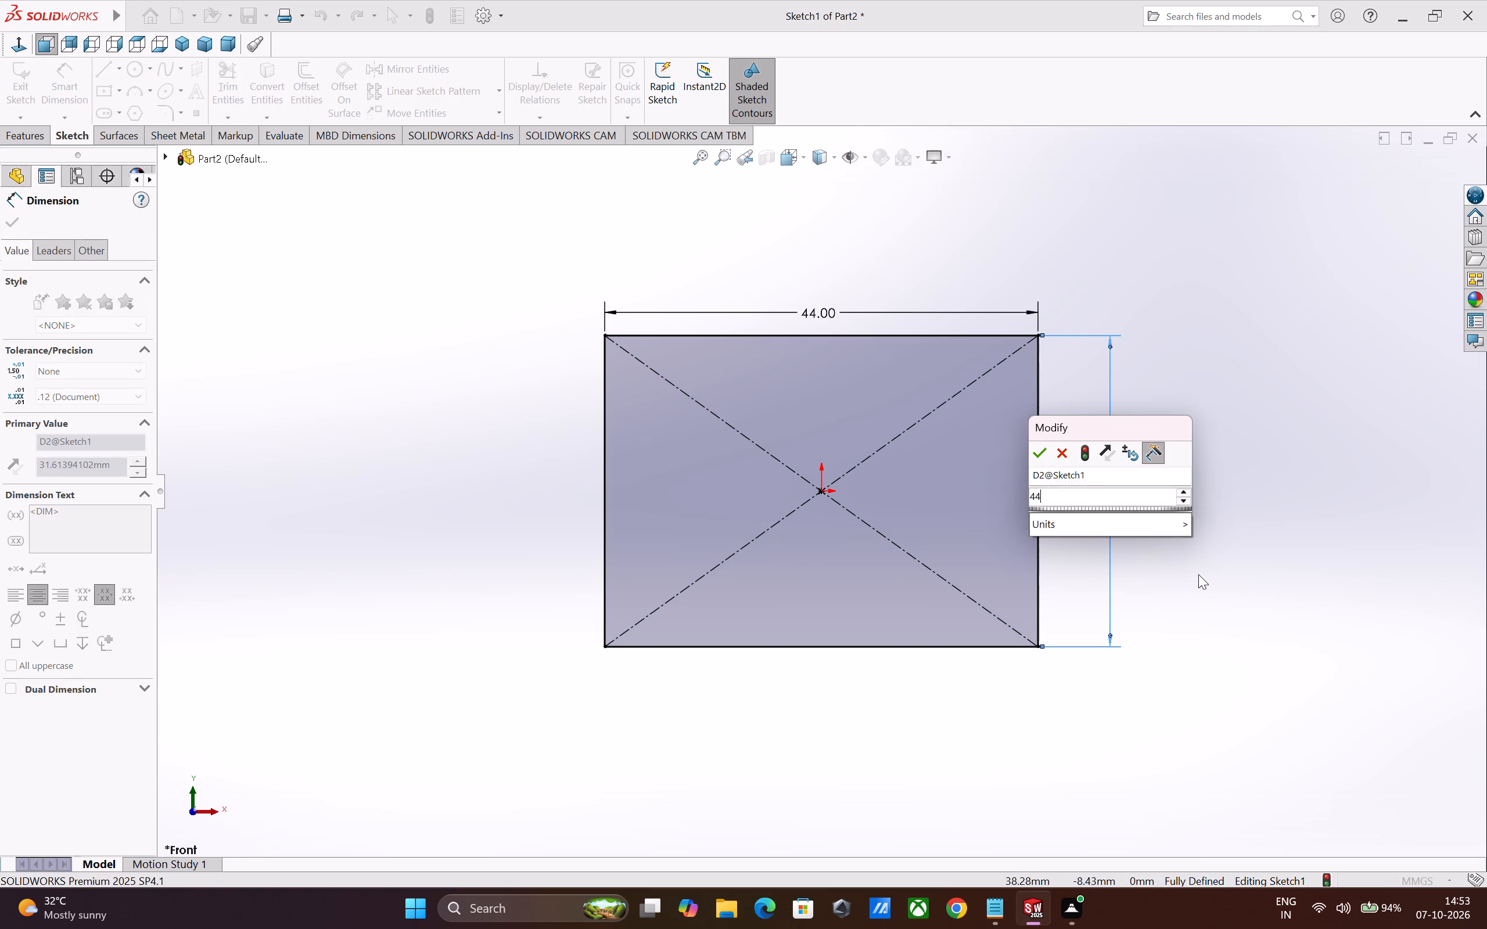
pyautogui.press('Return')
pyautogui.press('Escape')
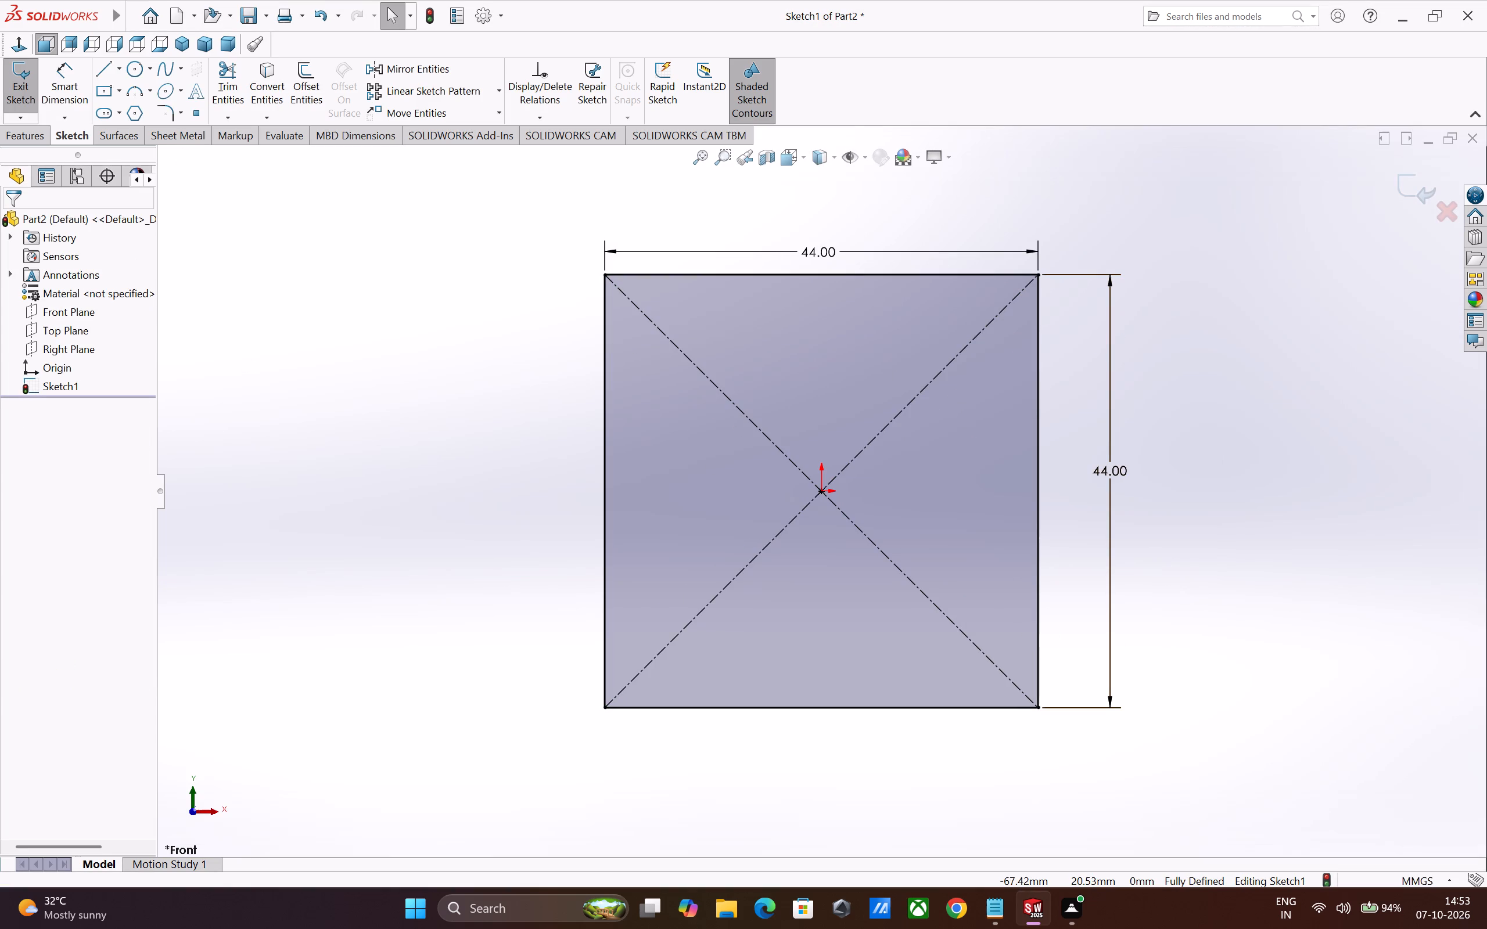
# Extrude the square profile as a Blind boss 44 mm deep, in the reversed direction behind the Front Plane.
pyautogui.click(38, 134)
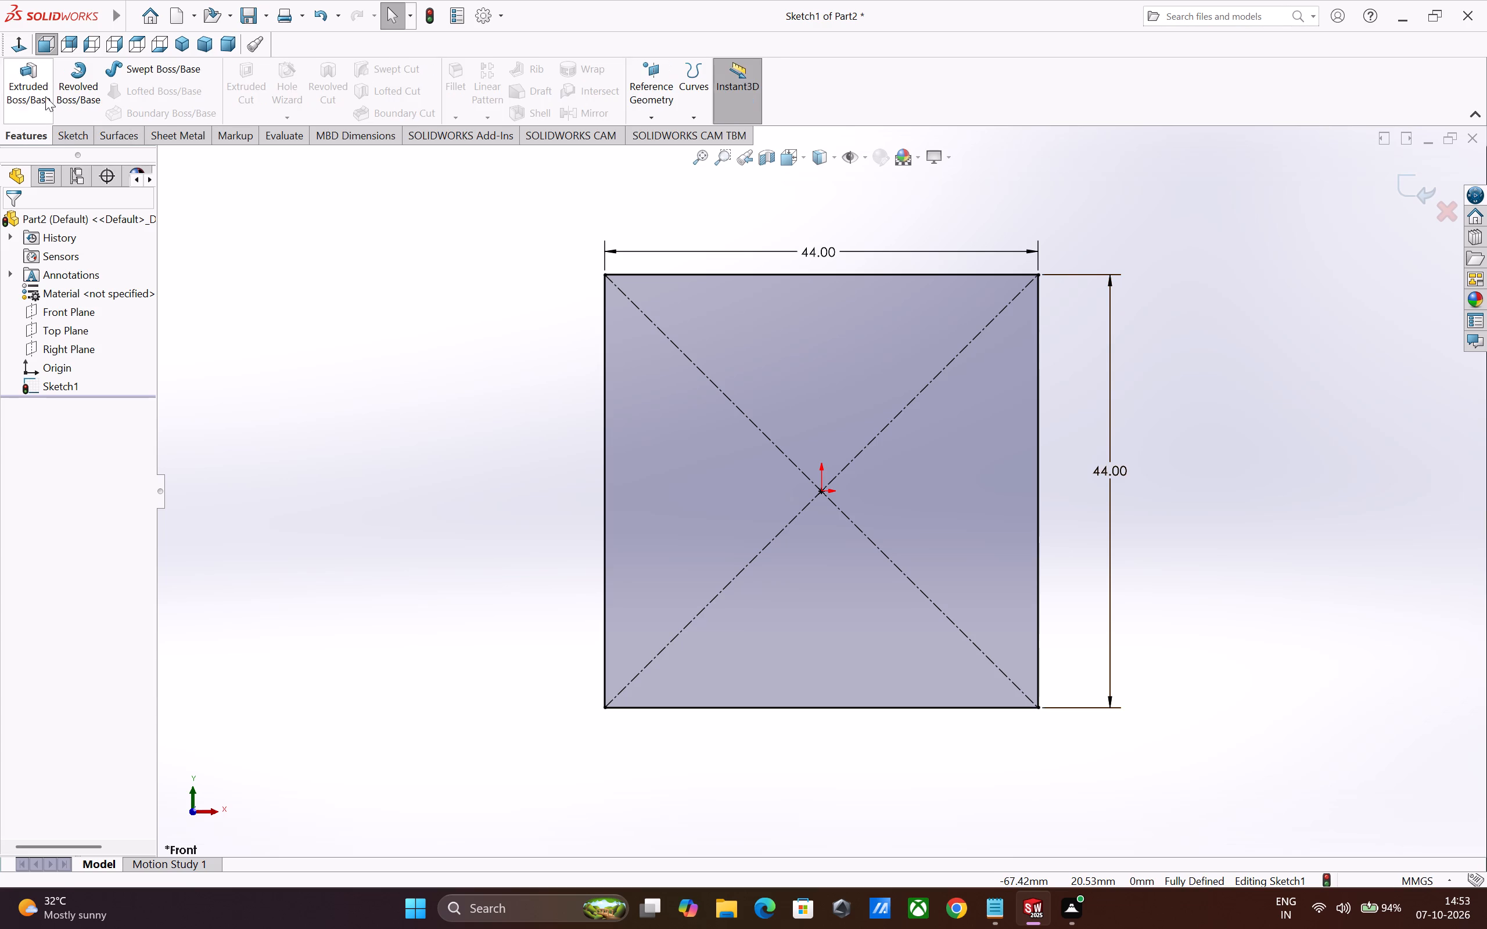
pyautogui.click(30, 93)
pyautogui.scroll(1, 445, 626)
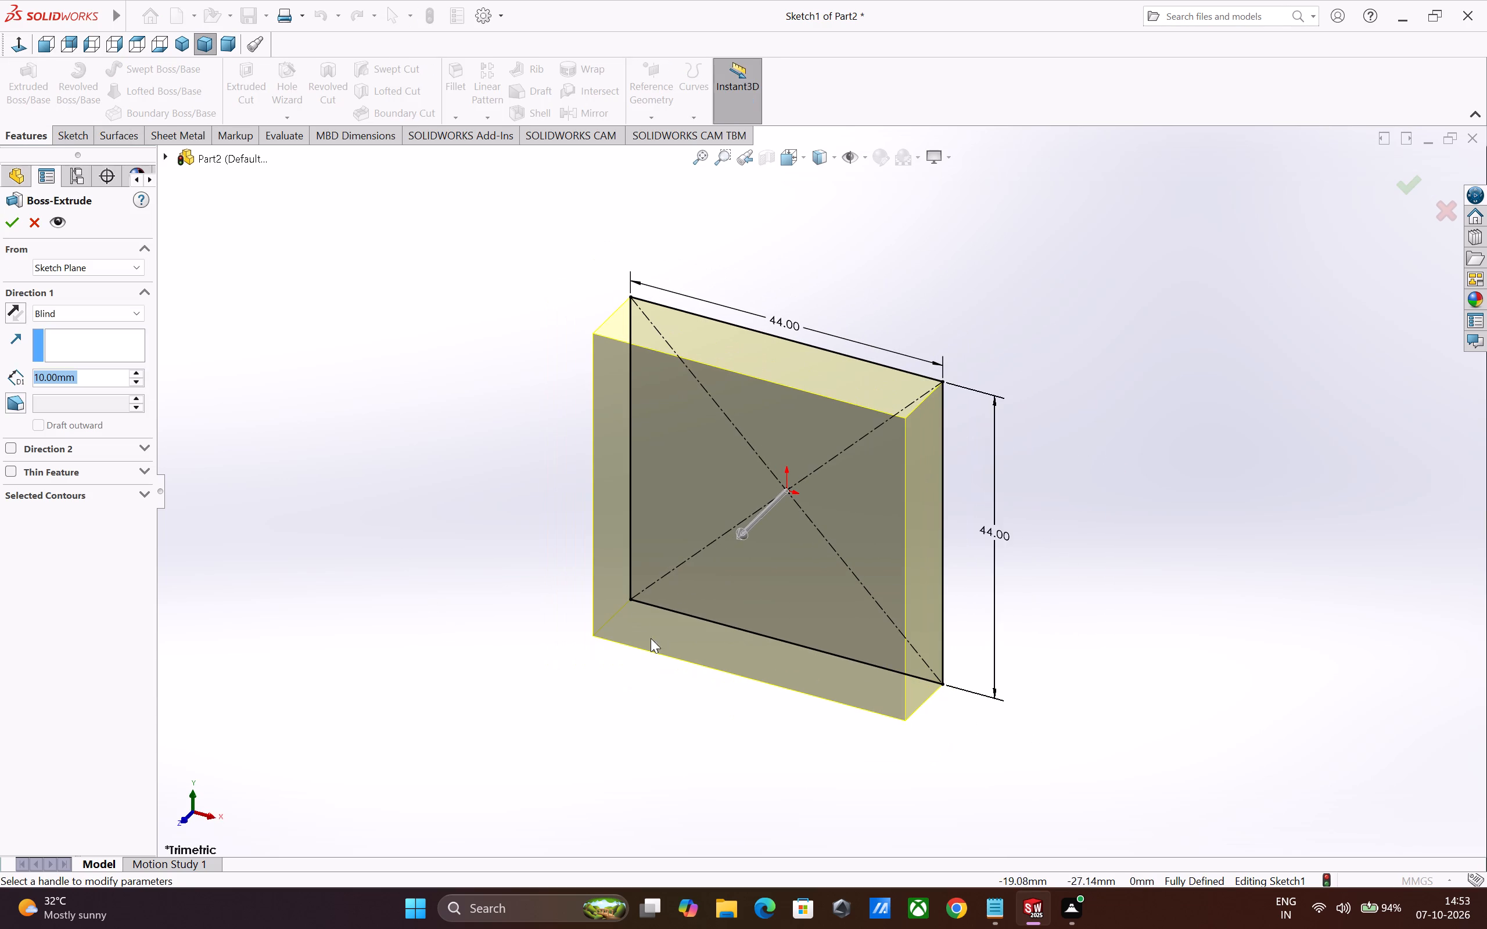
pyautogui.click(12, 312)
pyautogui.doubleClick(79, 377)
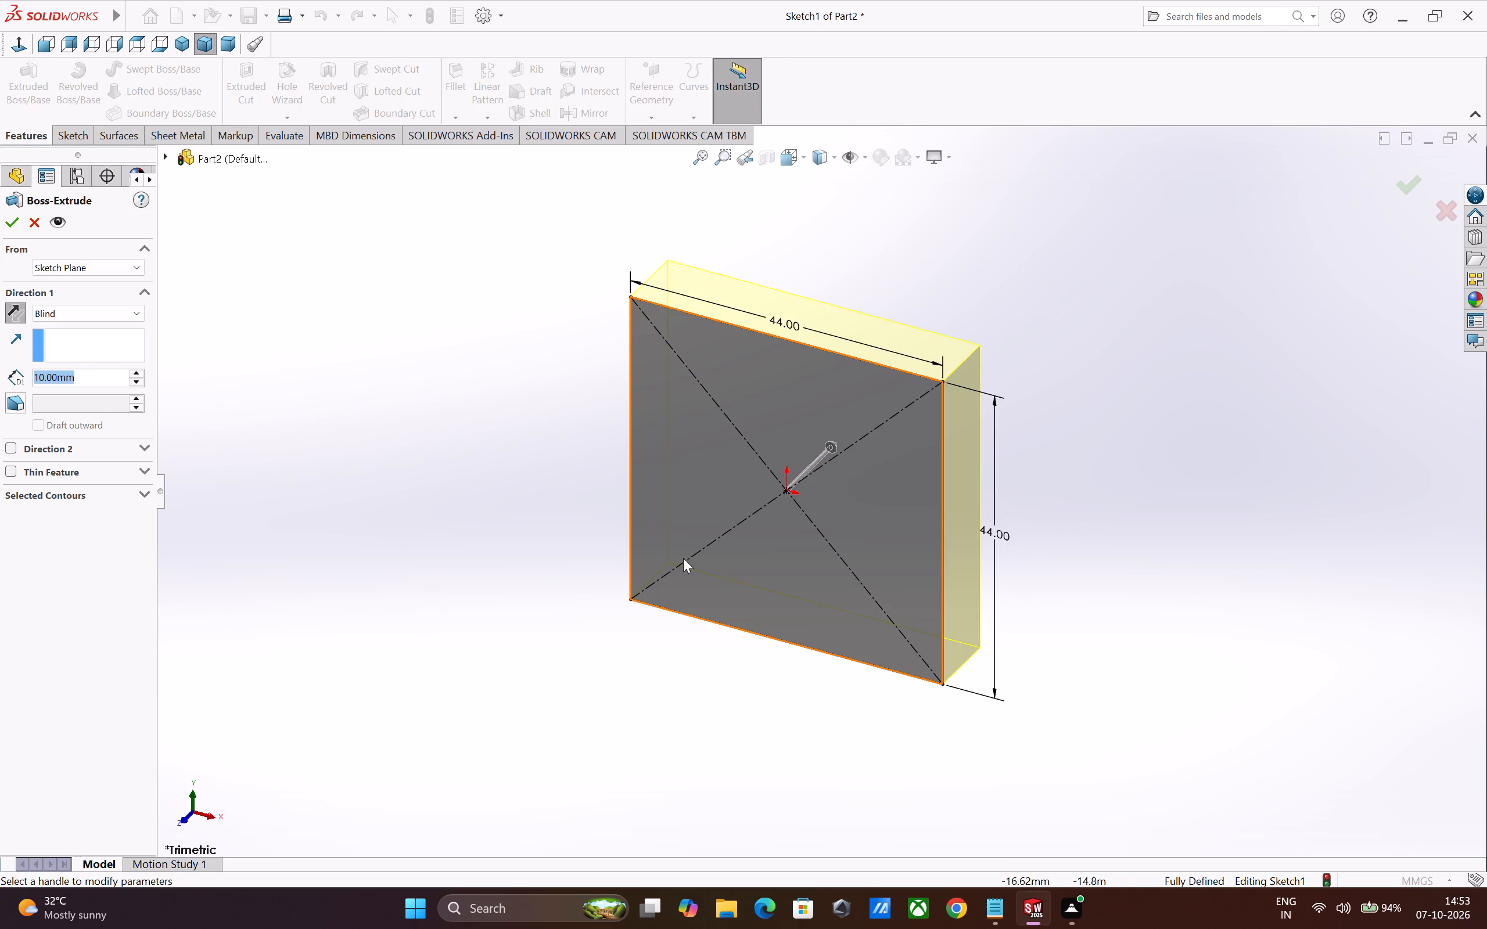
pyautogui.write('44')
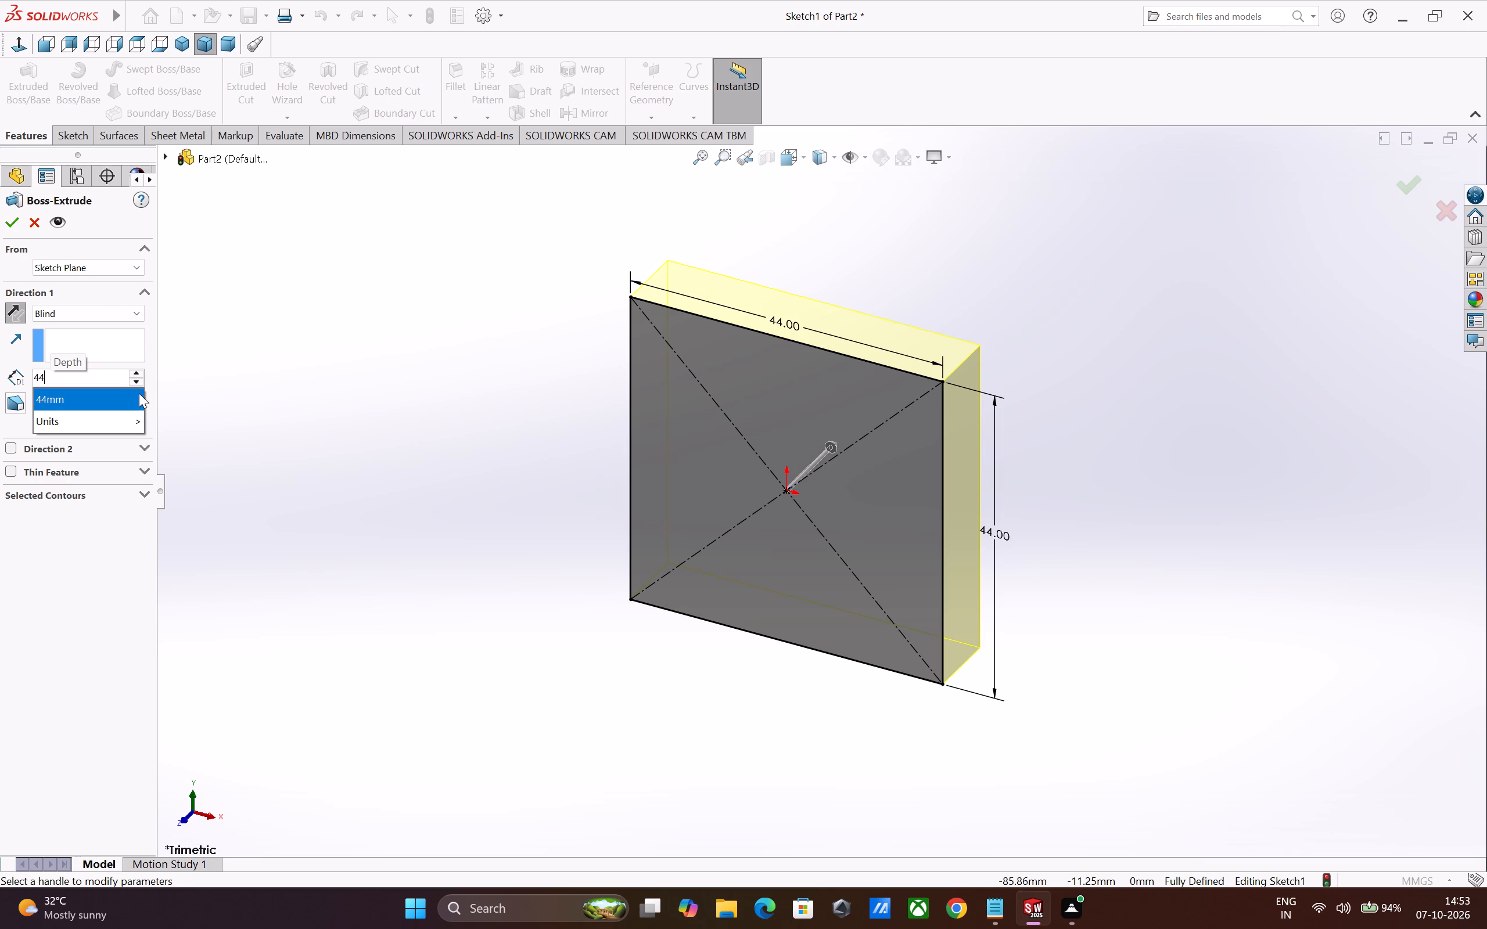
pyautogui.click(109, 401)
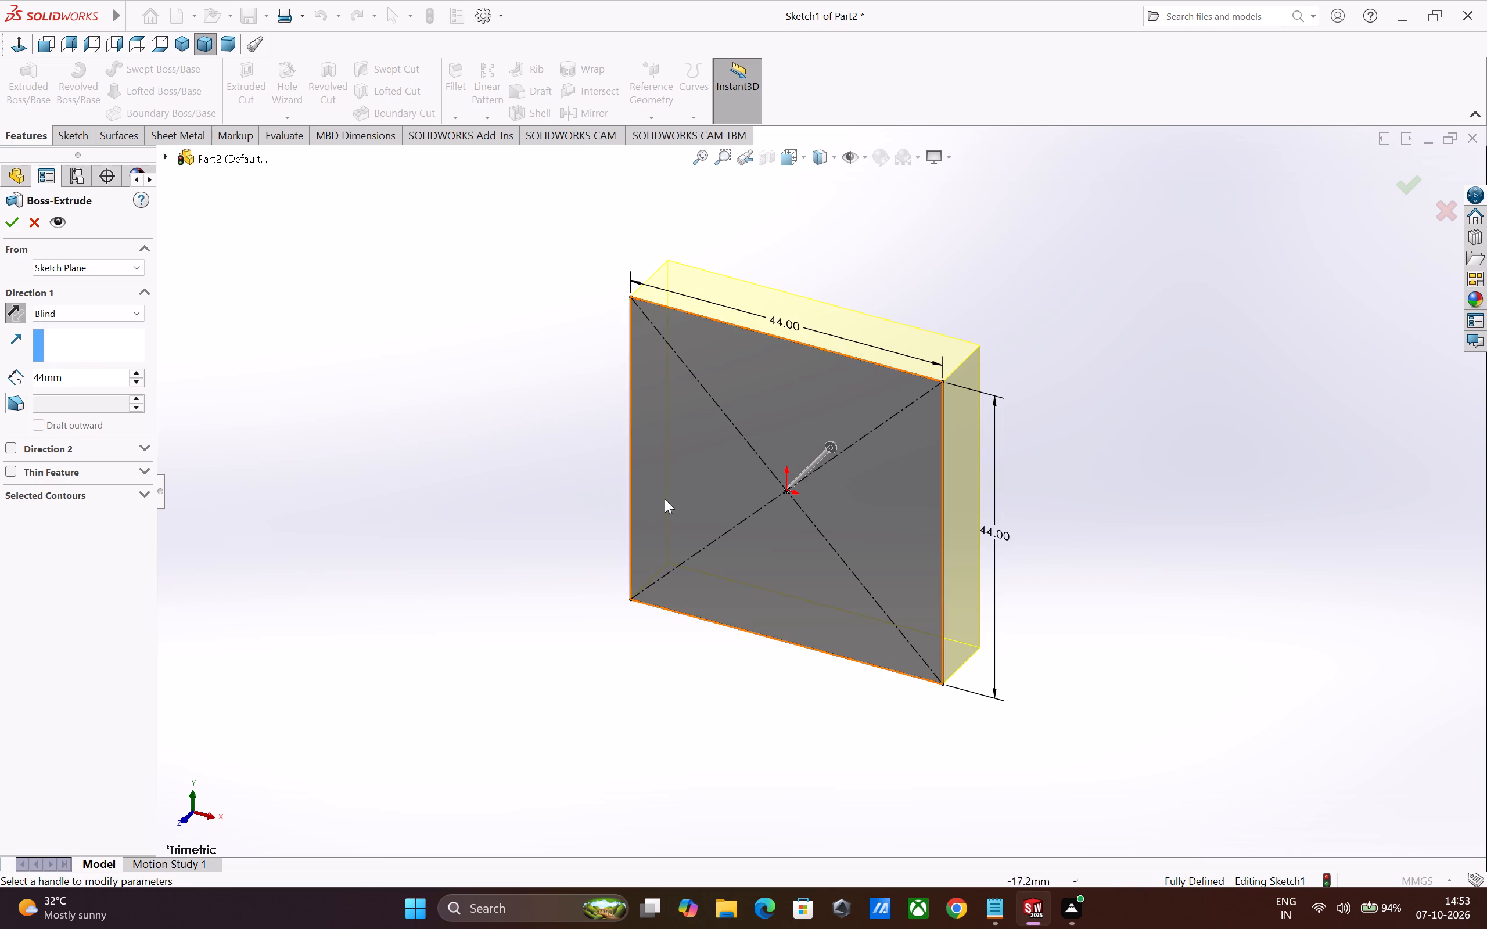
pyautogui.click(82, 318)
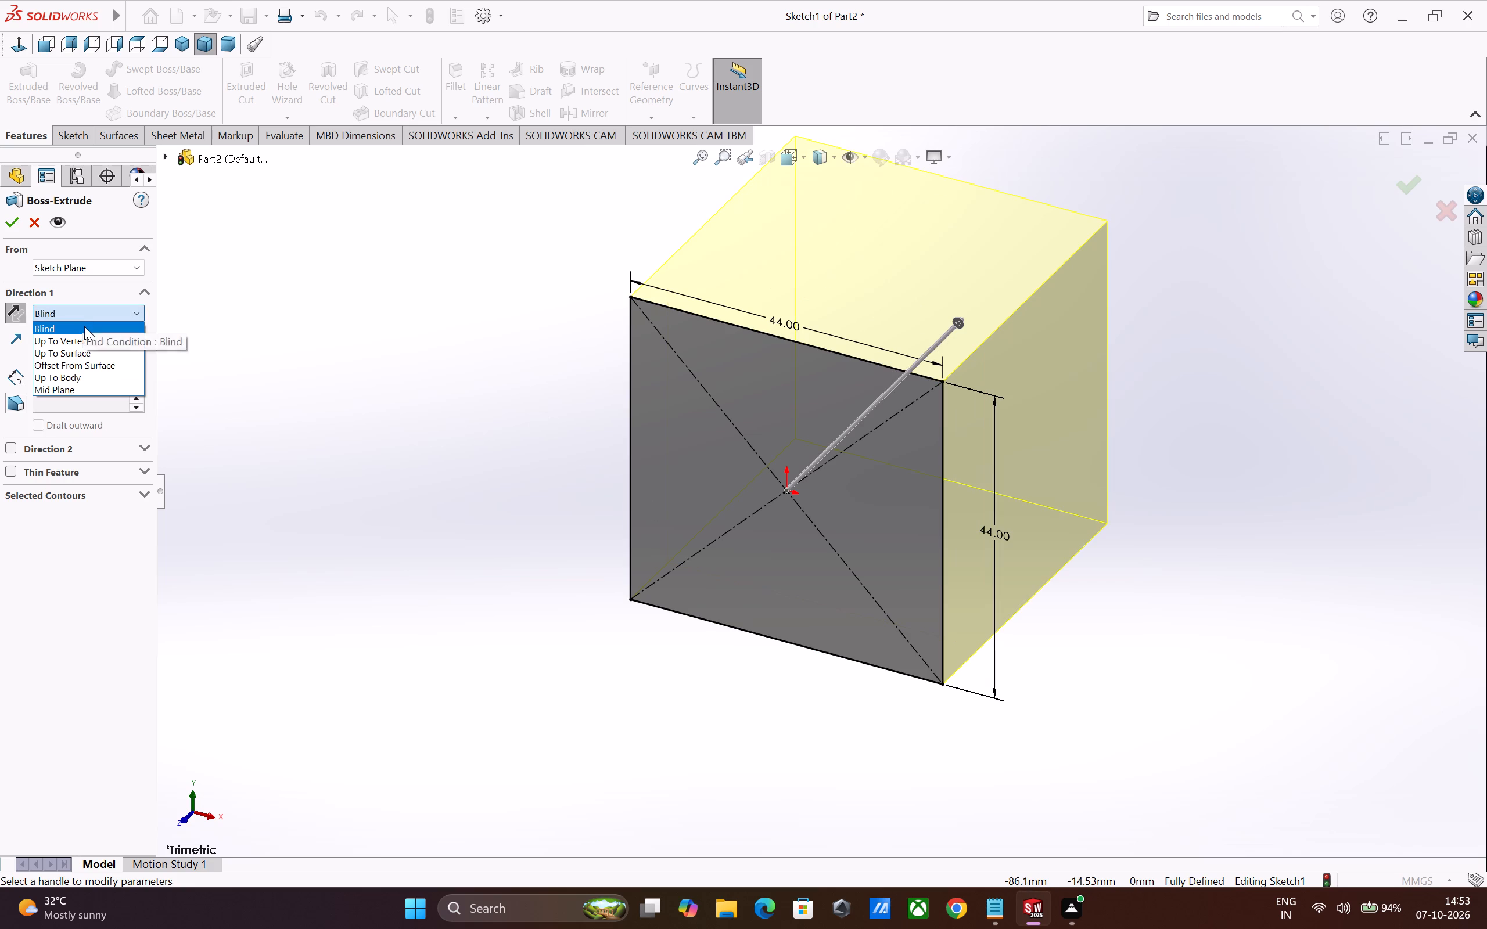
pyautogui.click(84, 326)
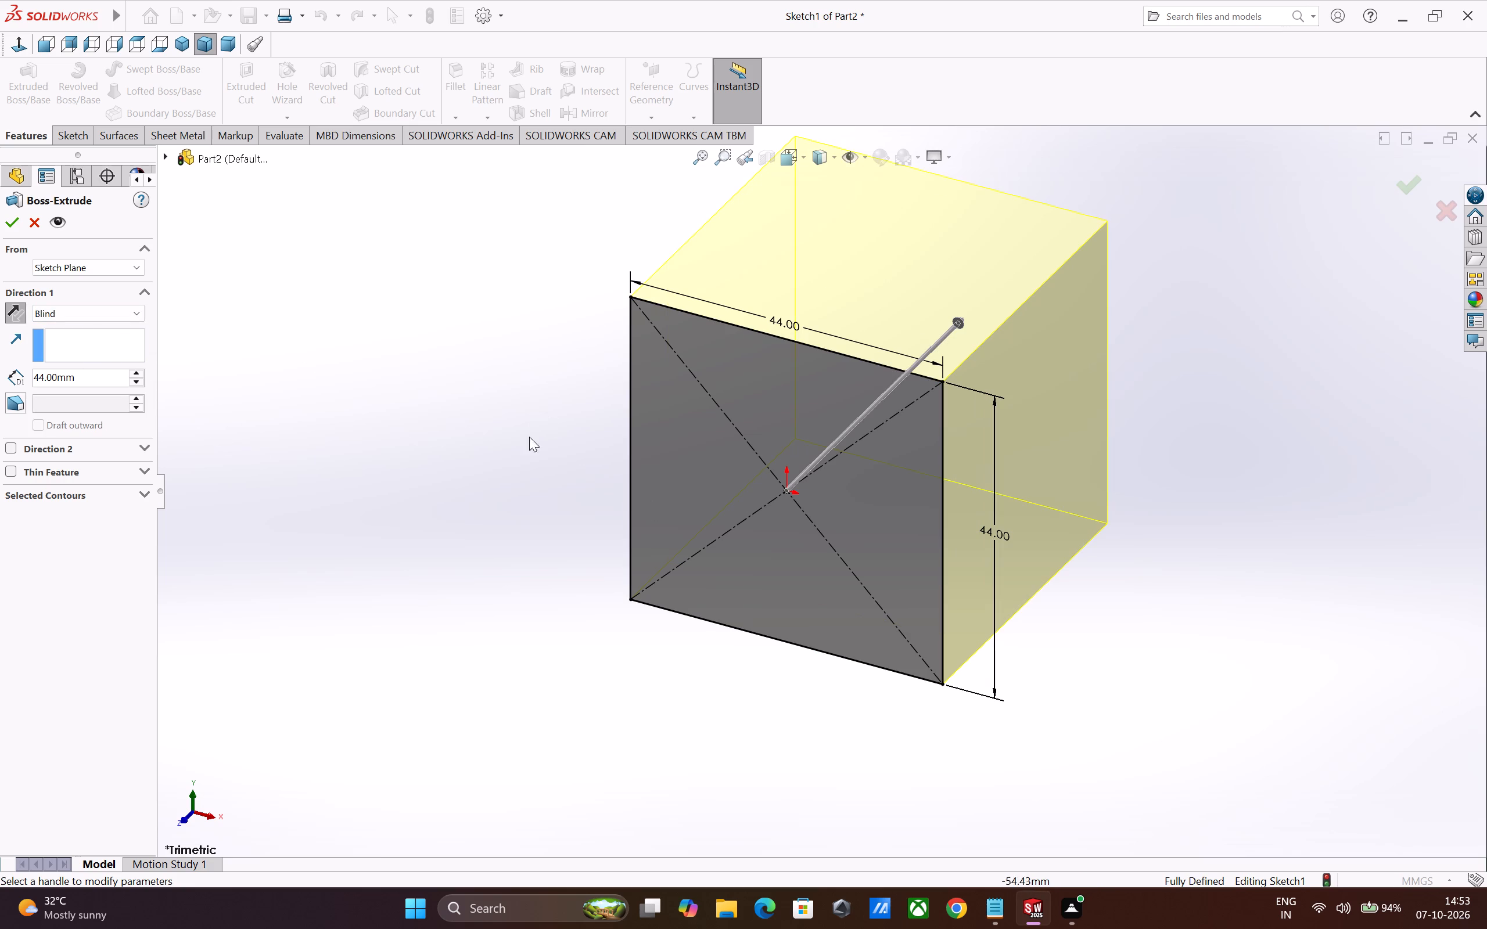
pyautogui.click(10, 223)
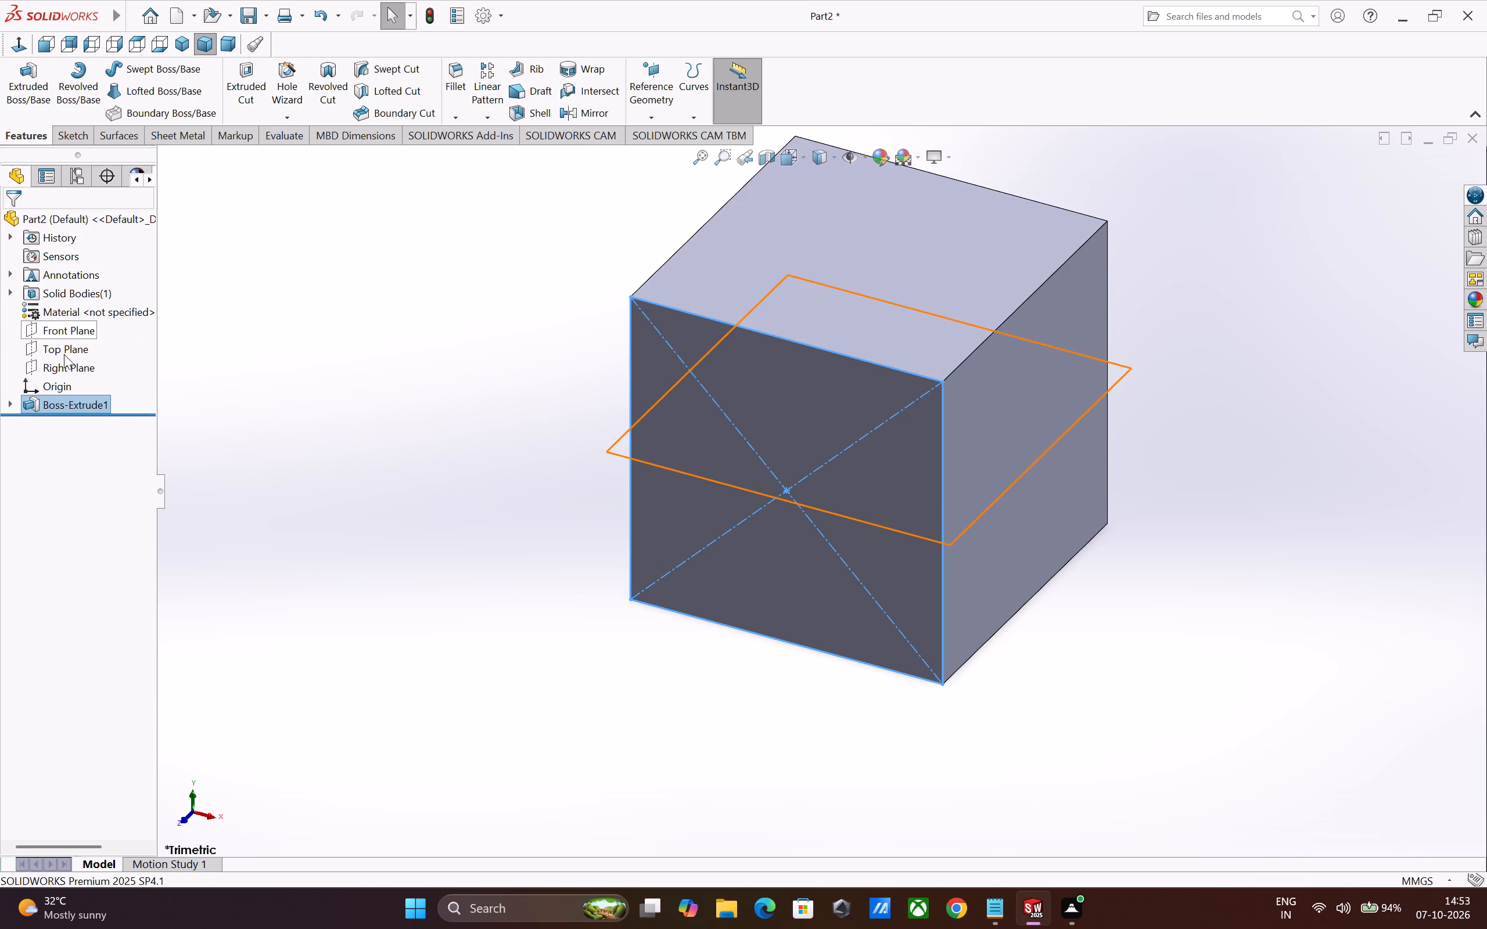
# Reopen the block's base sketch for editing and set the rectangle's height to 46 mm.
pyautogui.moveTo(2, 405); pyautogui.dragTo(8, 406)
pyautogui.click(11, 406)
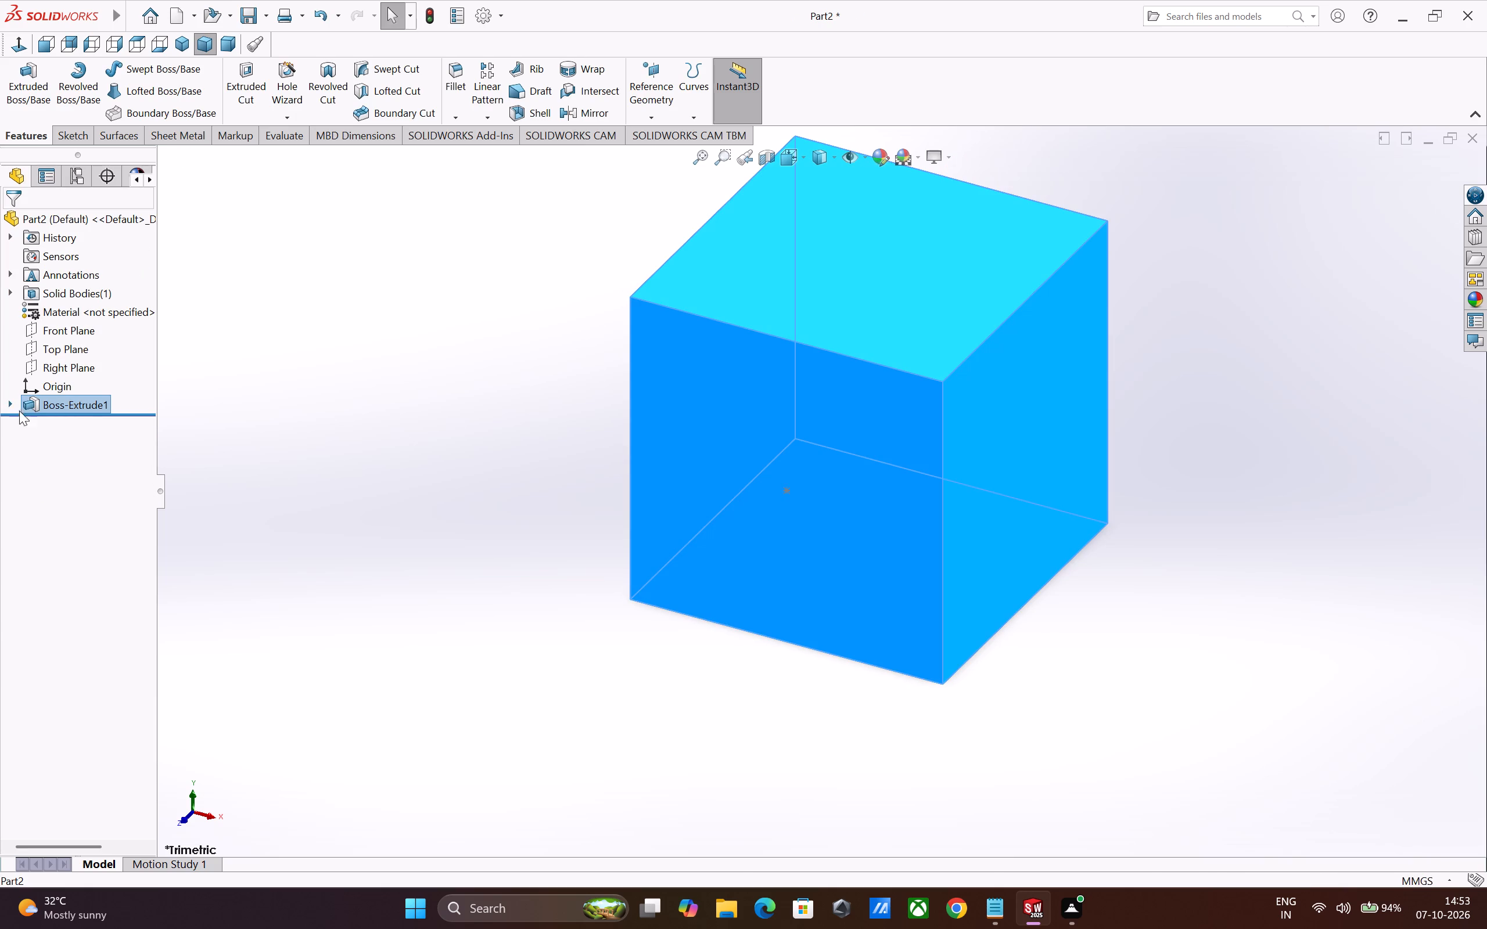
pyautogui.click(75, 427)
pyautogui.click(89, 379)
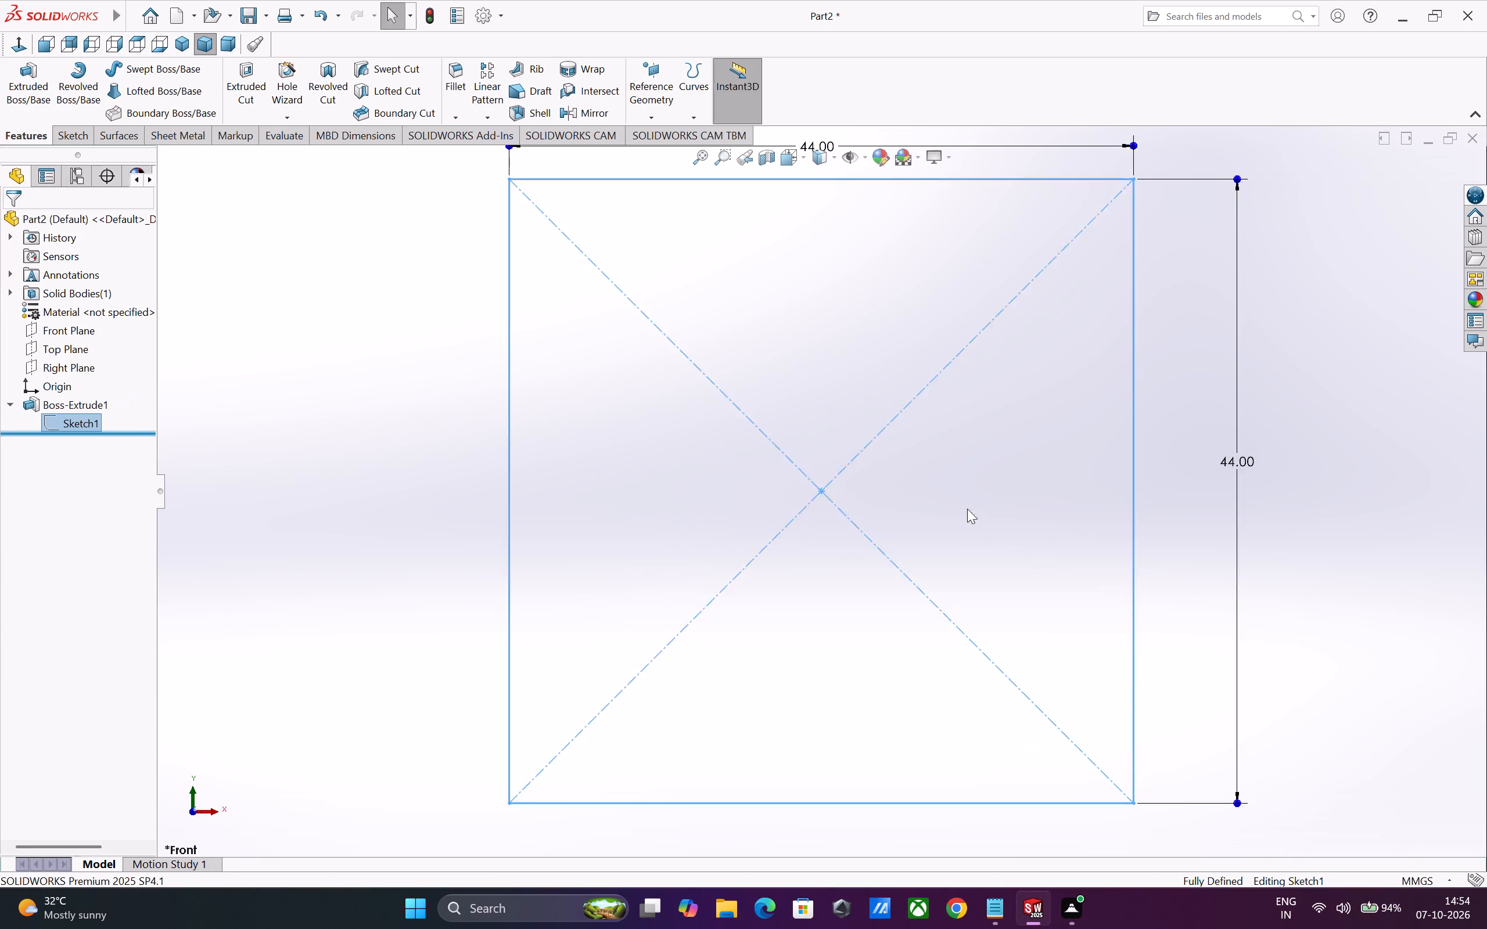
pyautogui.doubleClick(1237, 463)
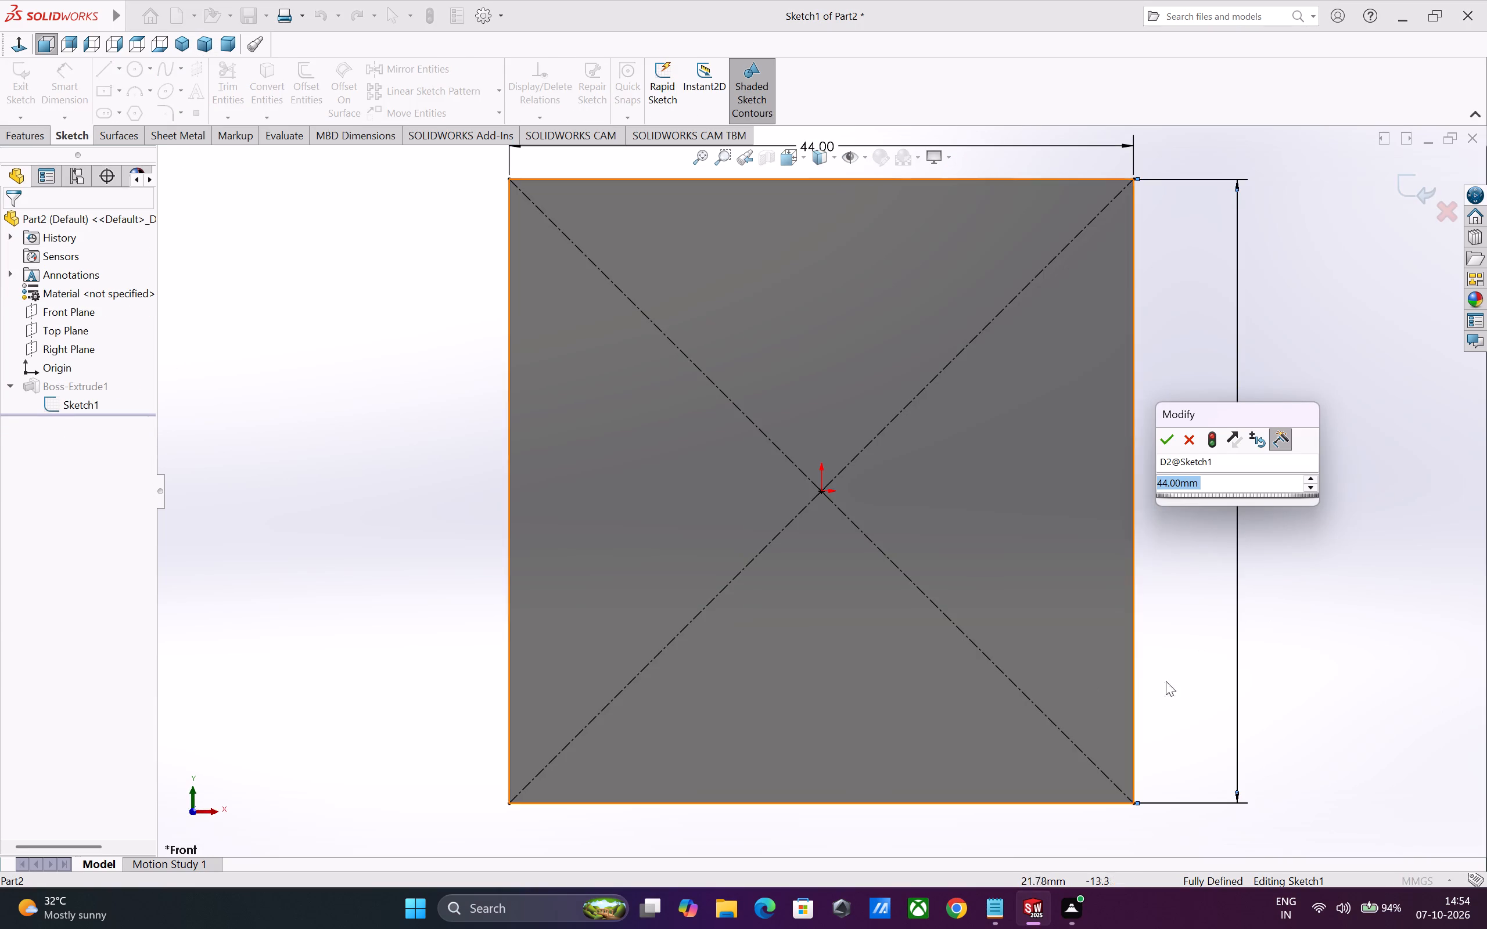
pyautogui.press('4')
pyautogui.press('6')
pyautogui.press('Return')
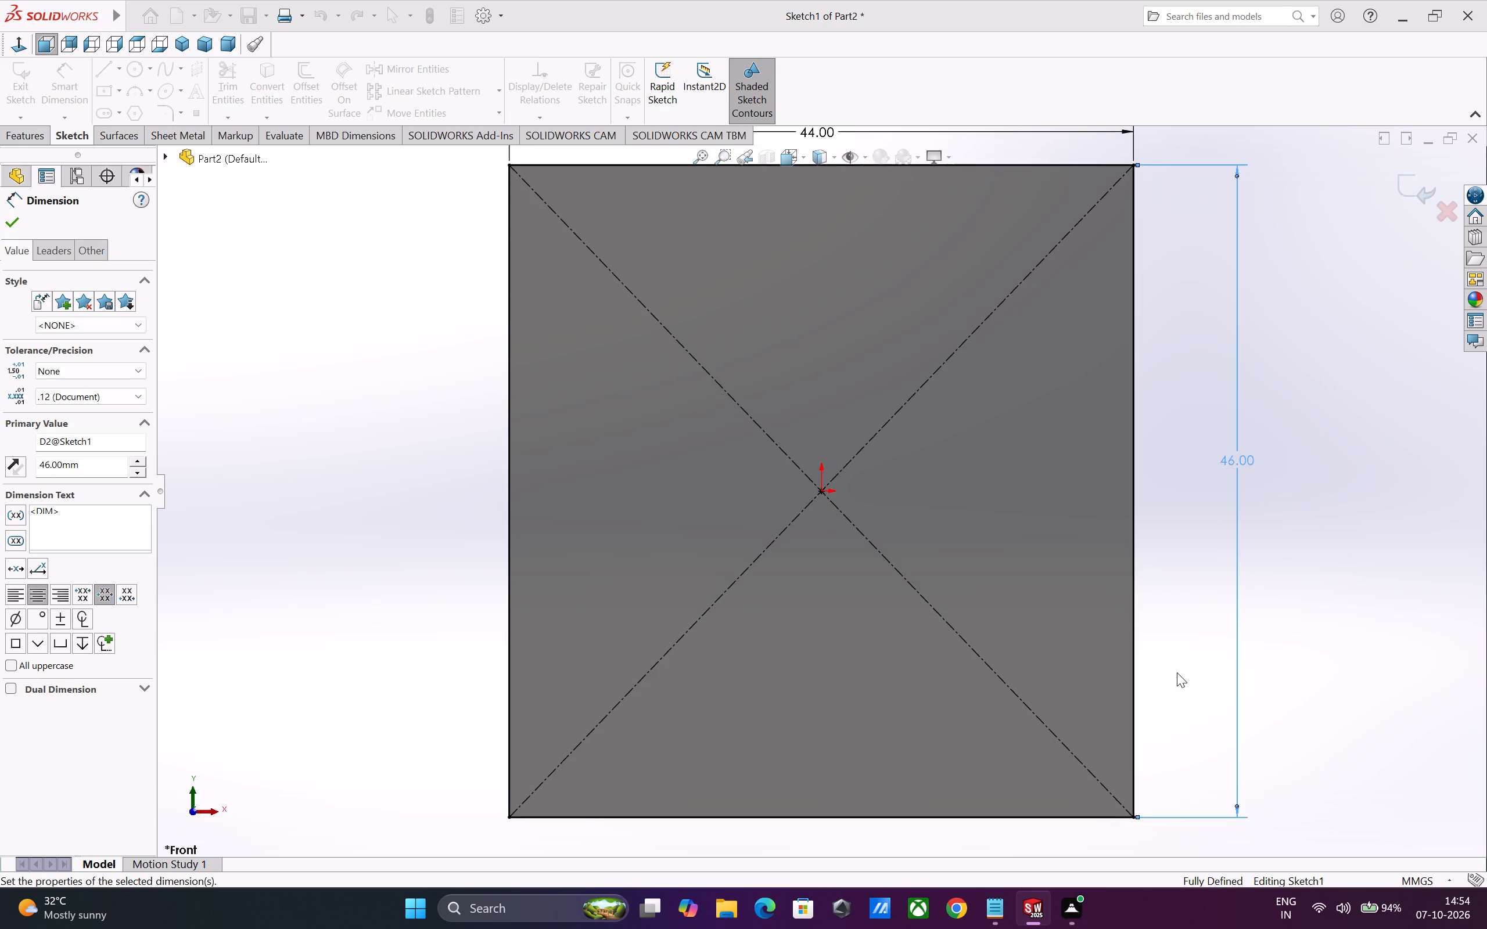
pyautogui.scroll(2, 1177, 672)
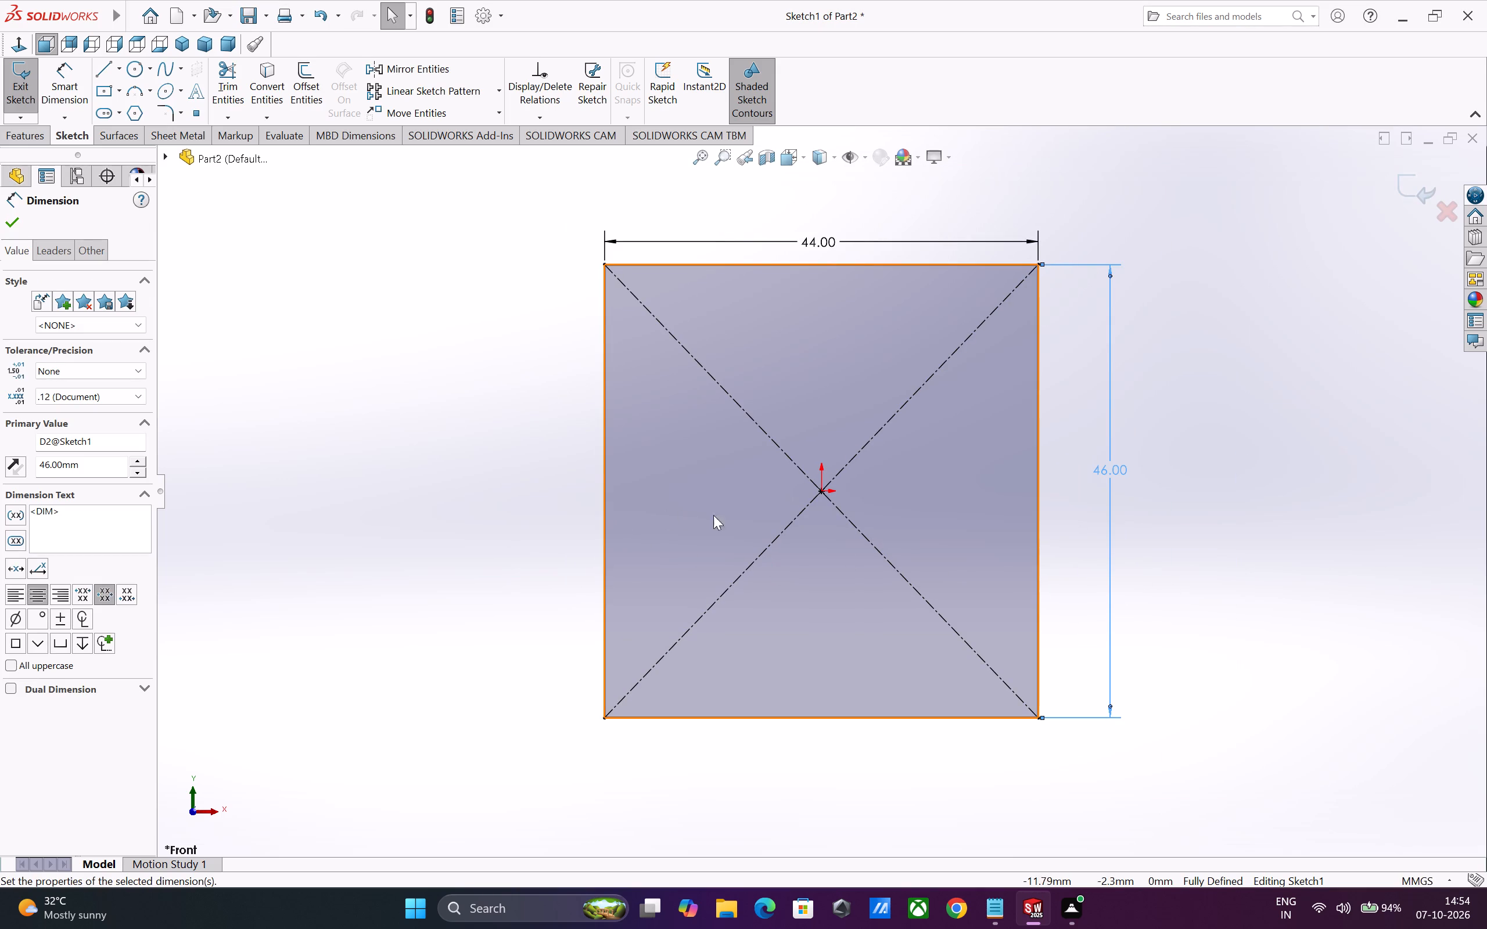
pyautogui.click(15, 226)
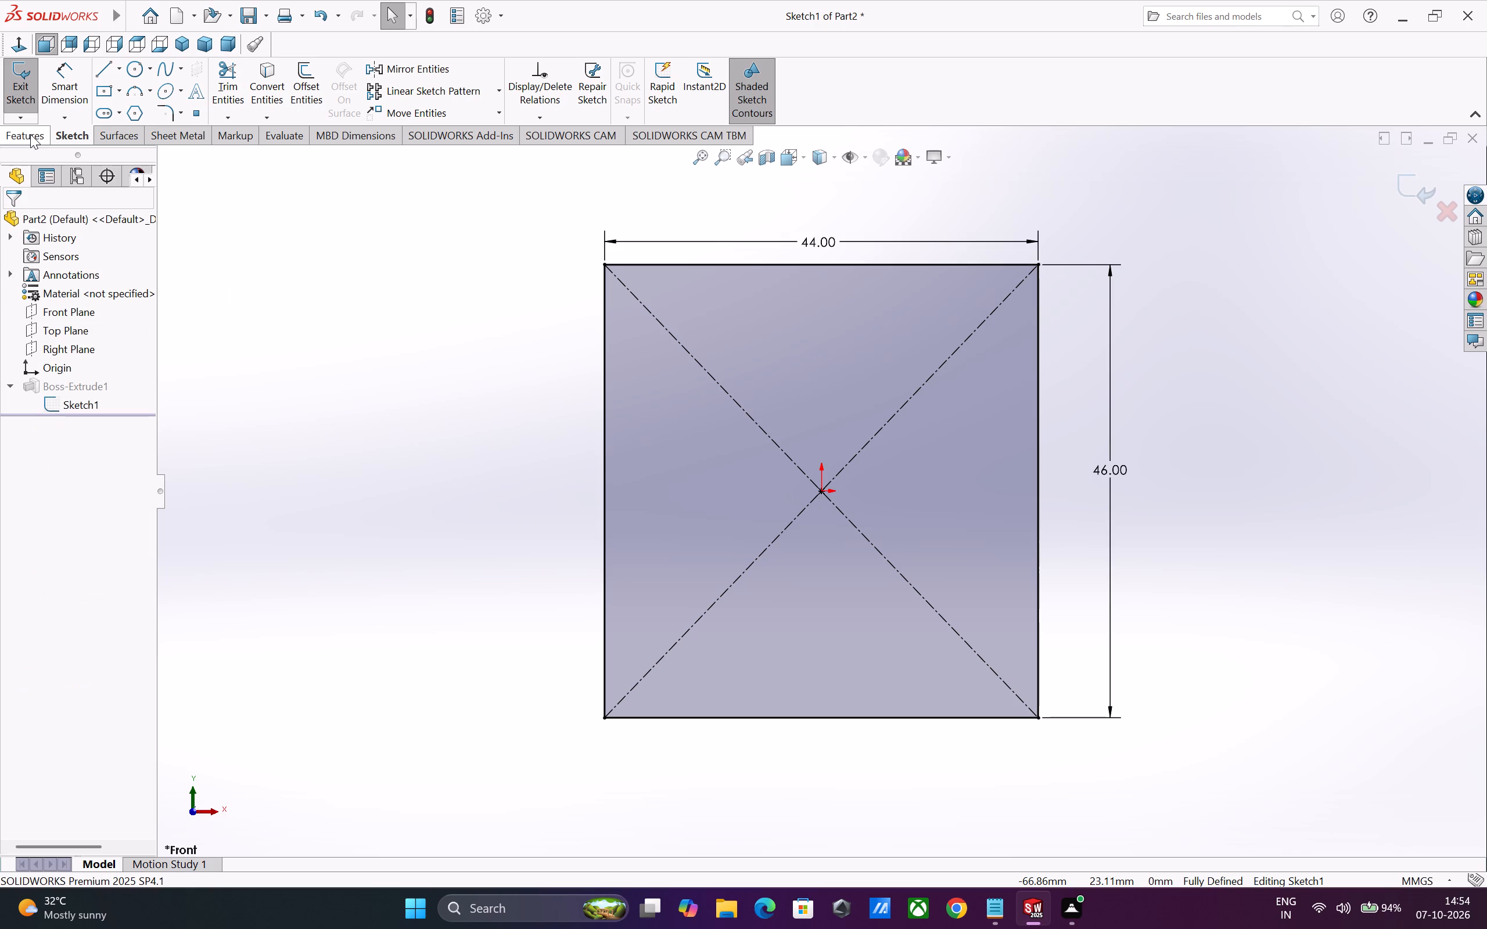
# Add a circle centred on the origin inside the rectangle and dimension its diameter to 22 mm.
pyautogui.click(135, 69)
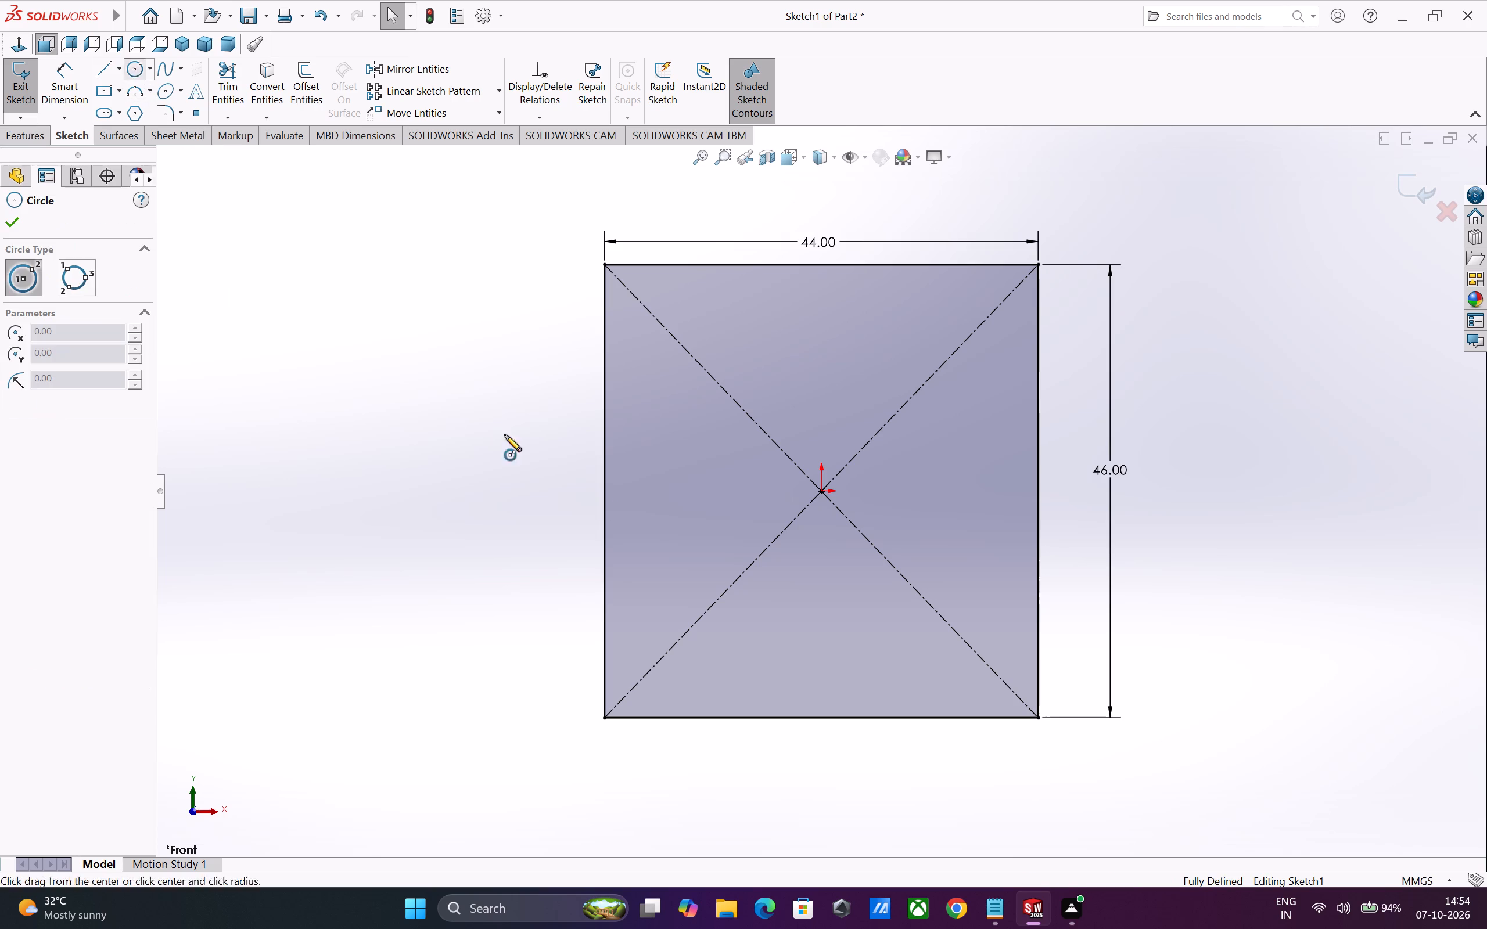
pyautogui.click(822, 494)
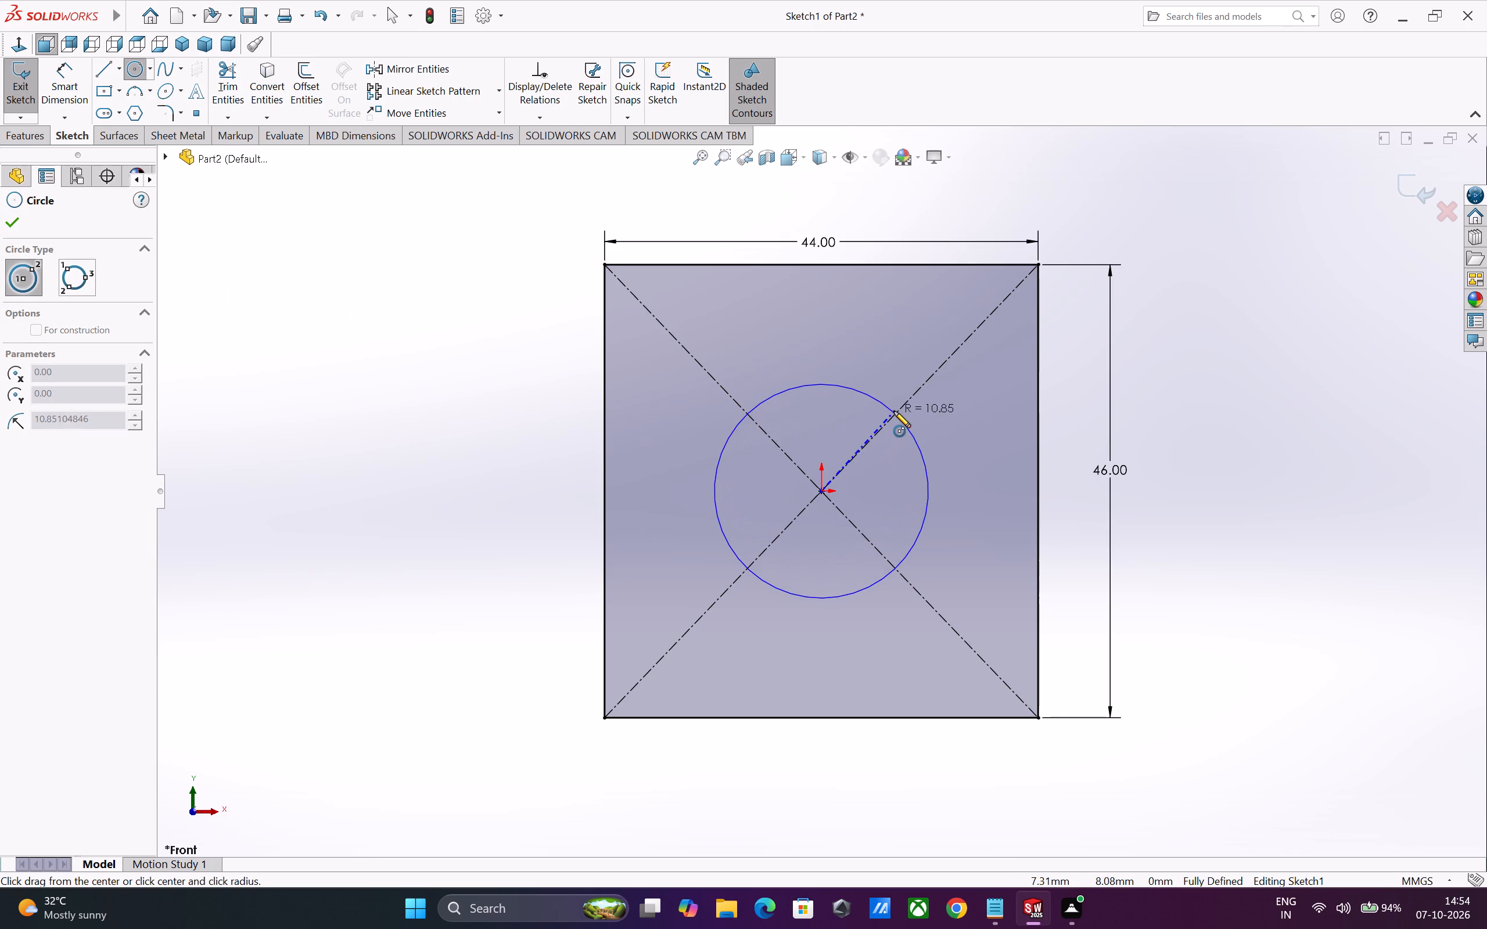
pyautogui.click(894, 411)
pyautogui.press('Escape')
pyautogui.press('Escape')
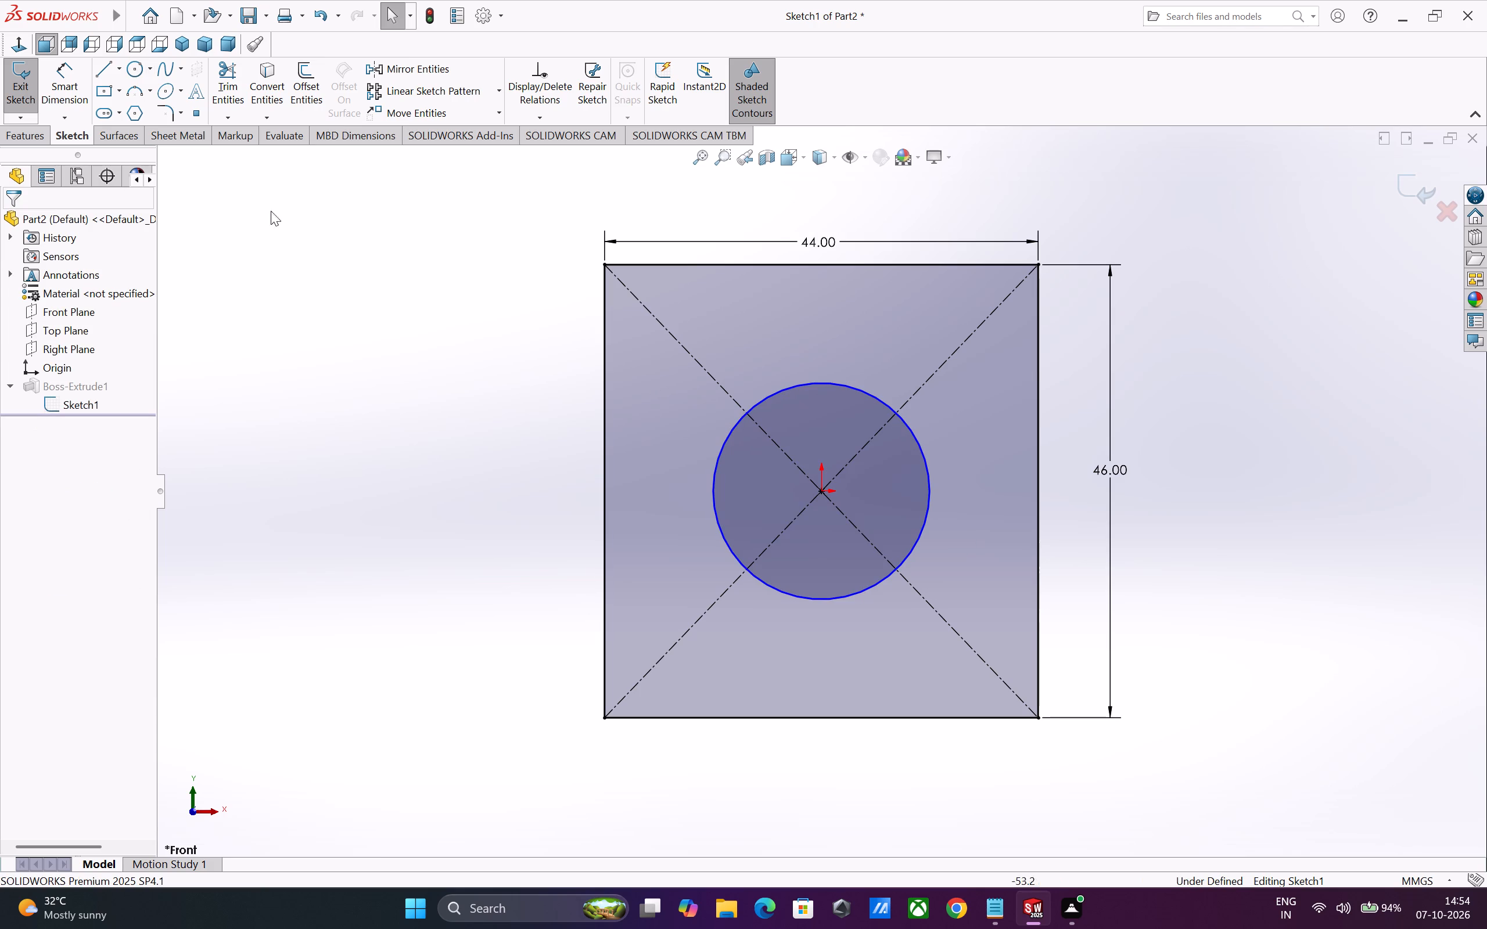
pyautogui.click(89, 87)
pyautogui.click(852, 387)
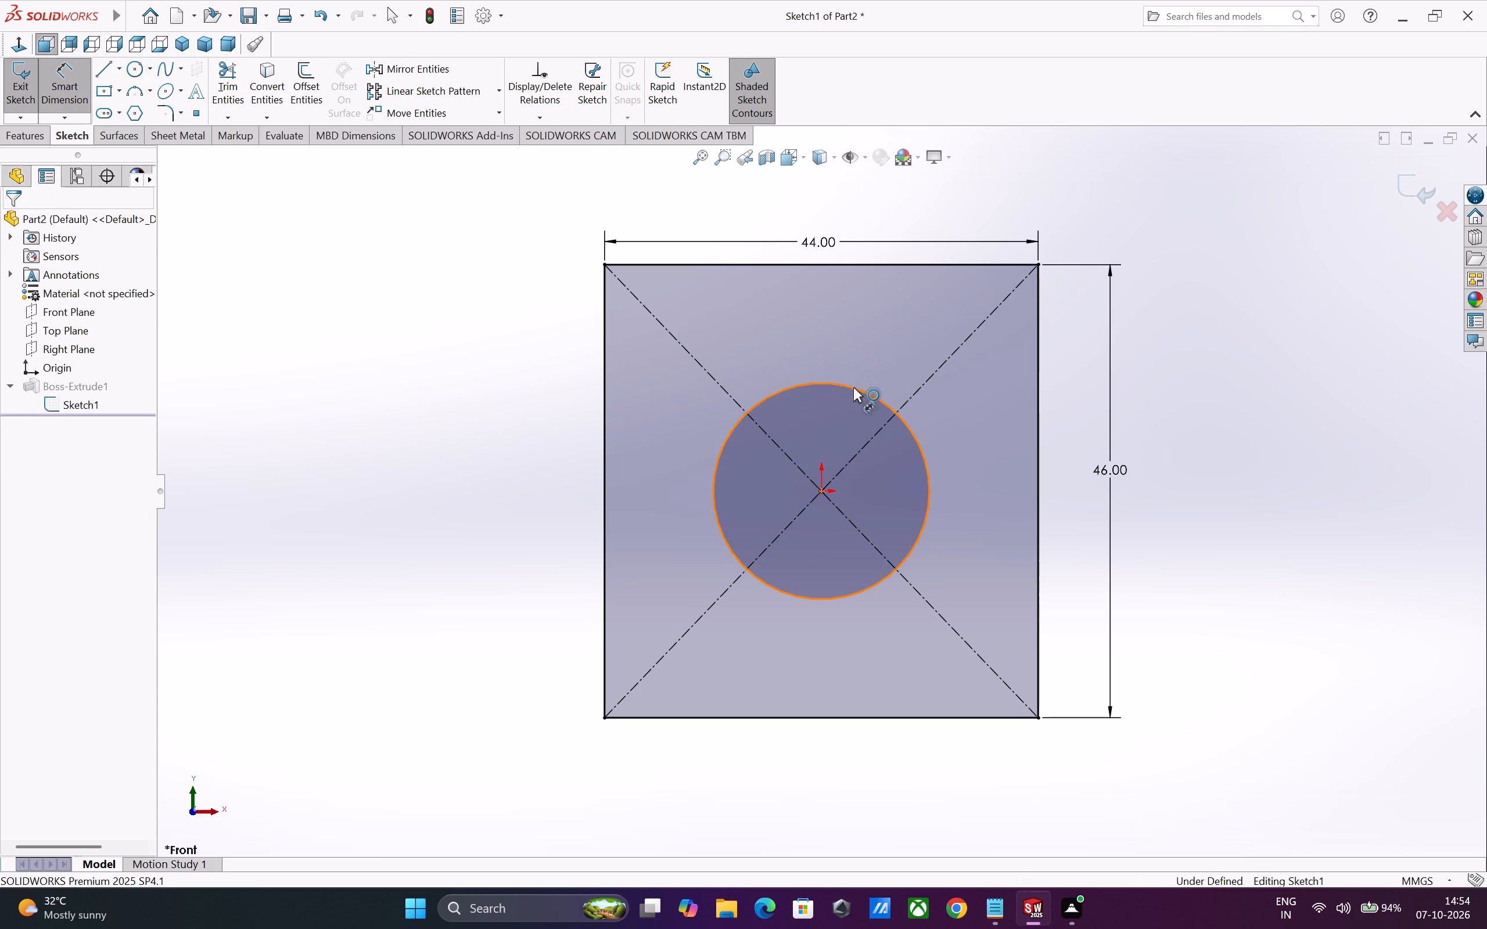
pyautogui.click(859, 357)
pyautogui.press('2')
pyautogui.press('2')
pyautogui.press('Return')
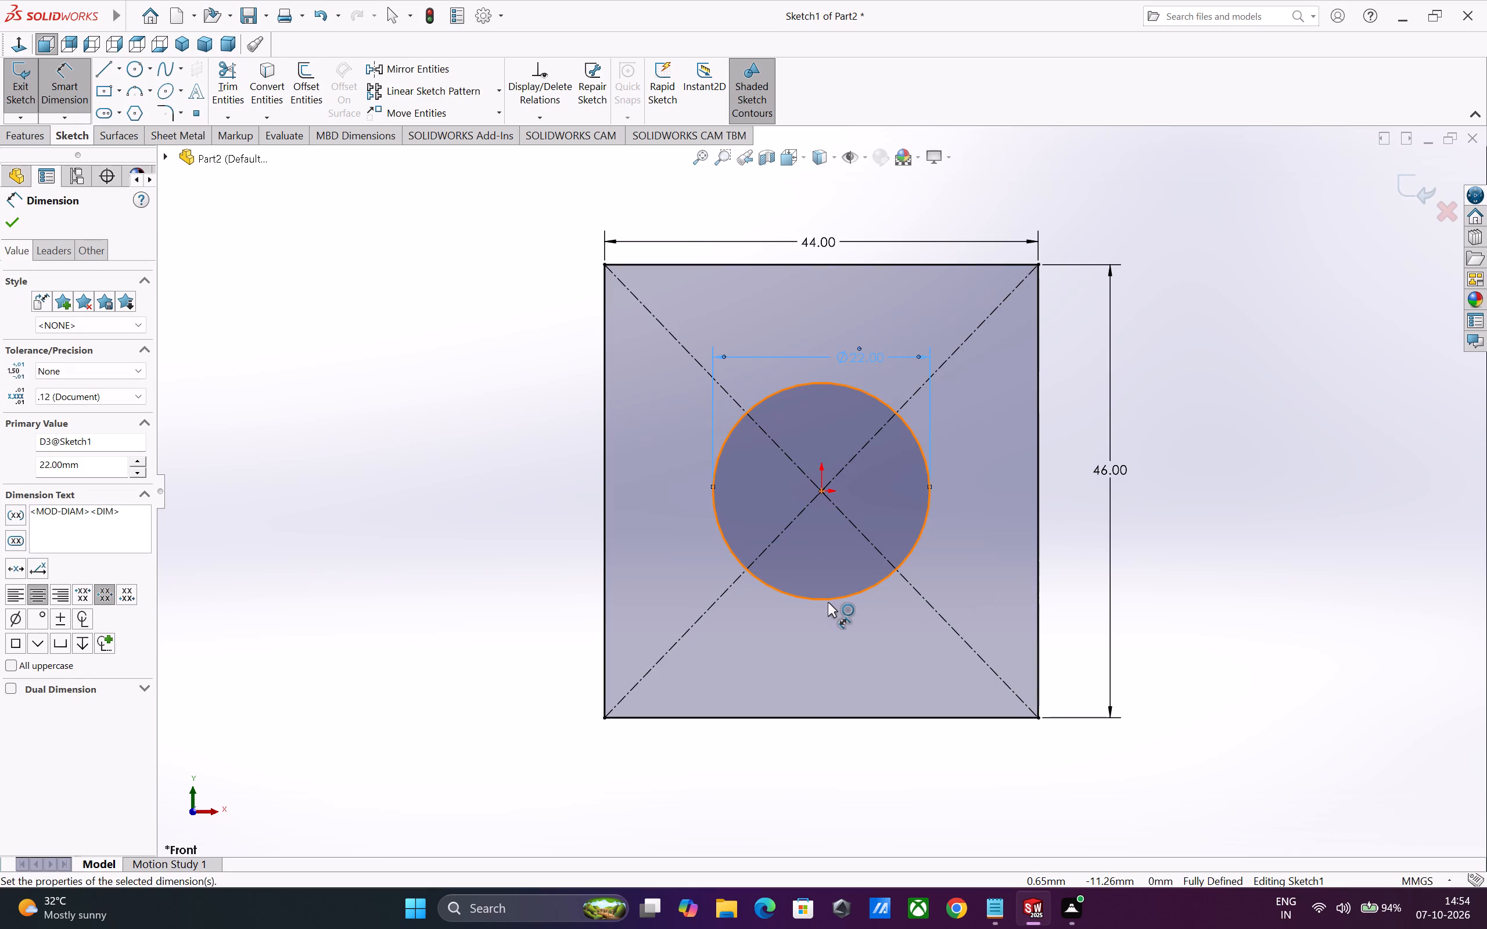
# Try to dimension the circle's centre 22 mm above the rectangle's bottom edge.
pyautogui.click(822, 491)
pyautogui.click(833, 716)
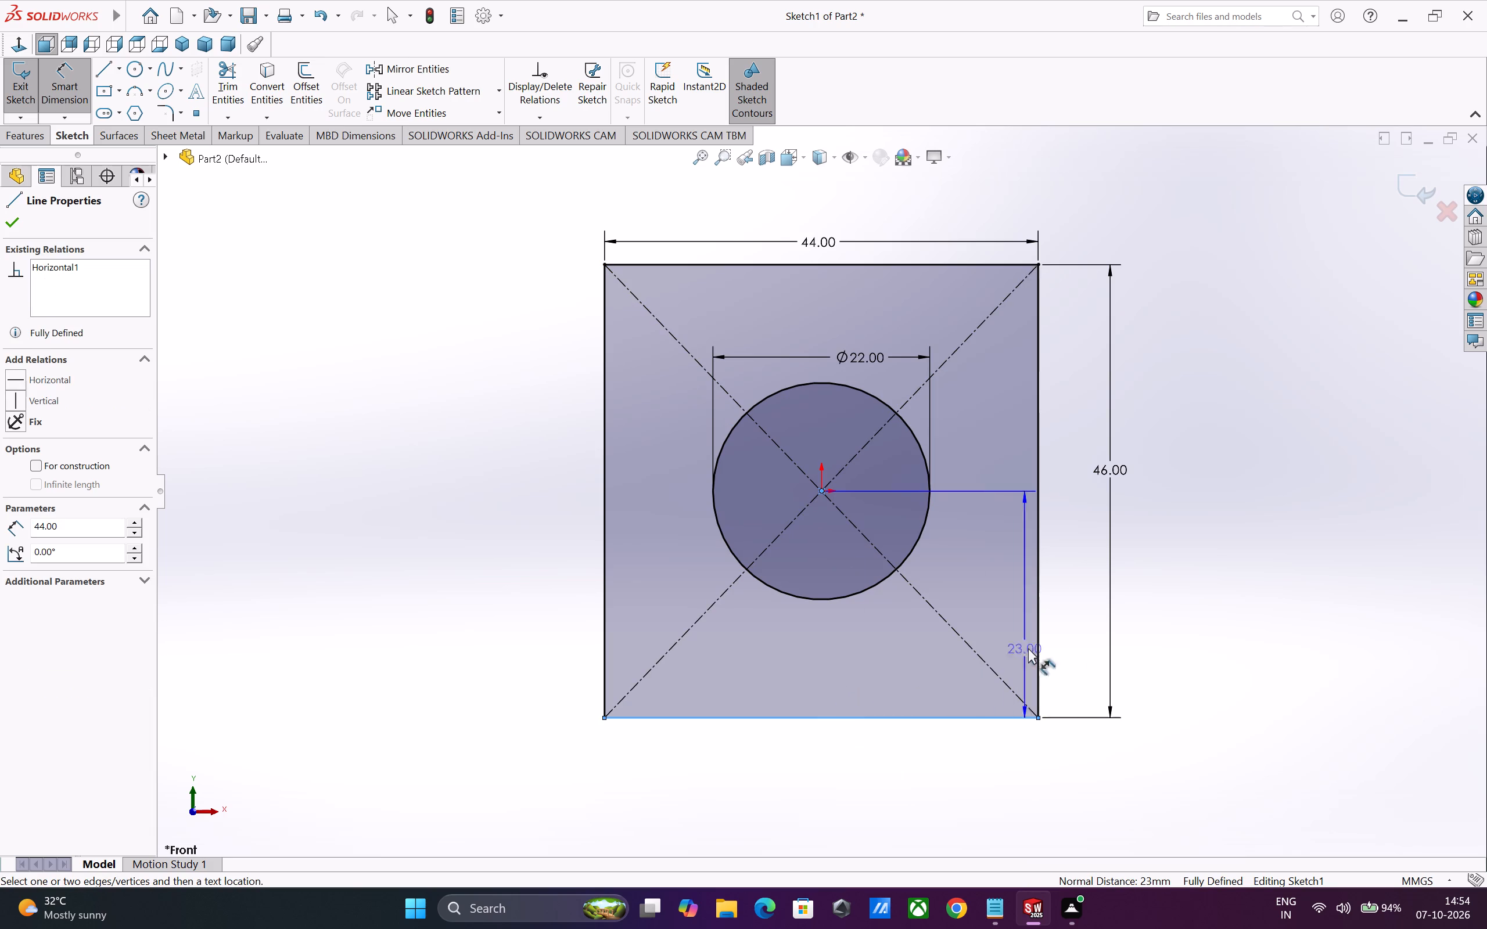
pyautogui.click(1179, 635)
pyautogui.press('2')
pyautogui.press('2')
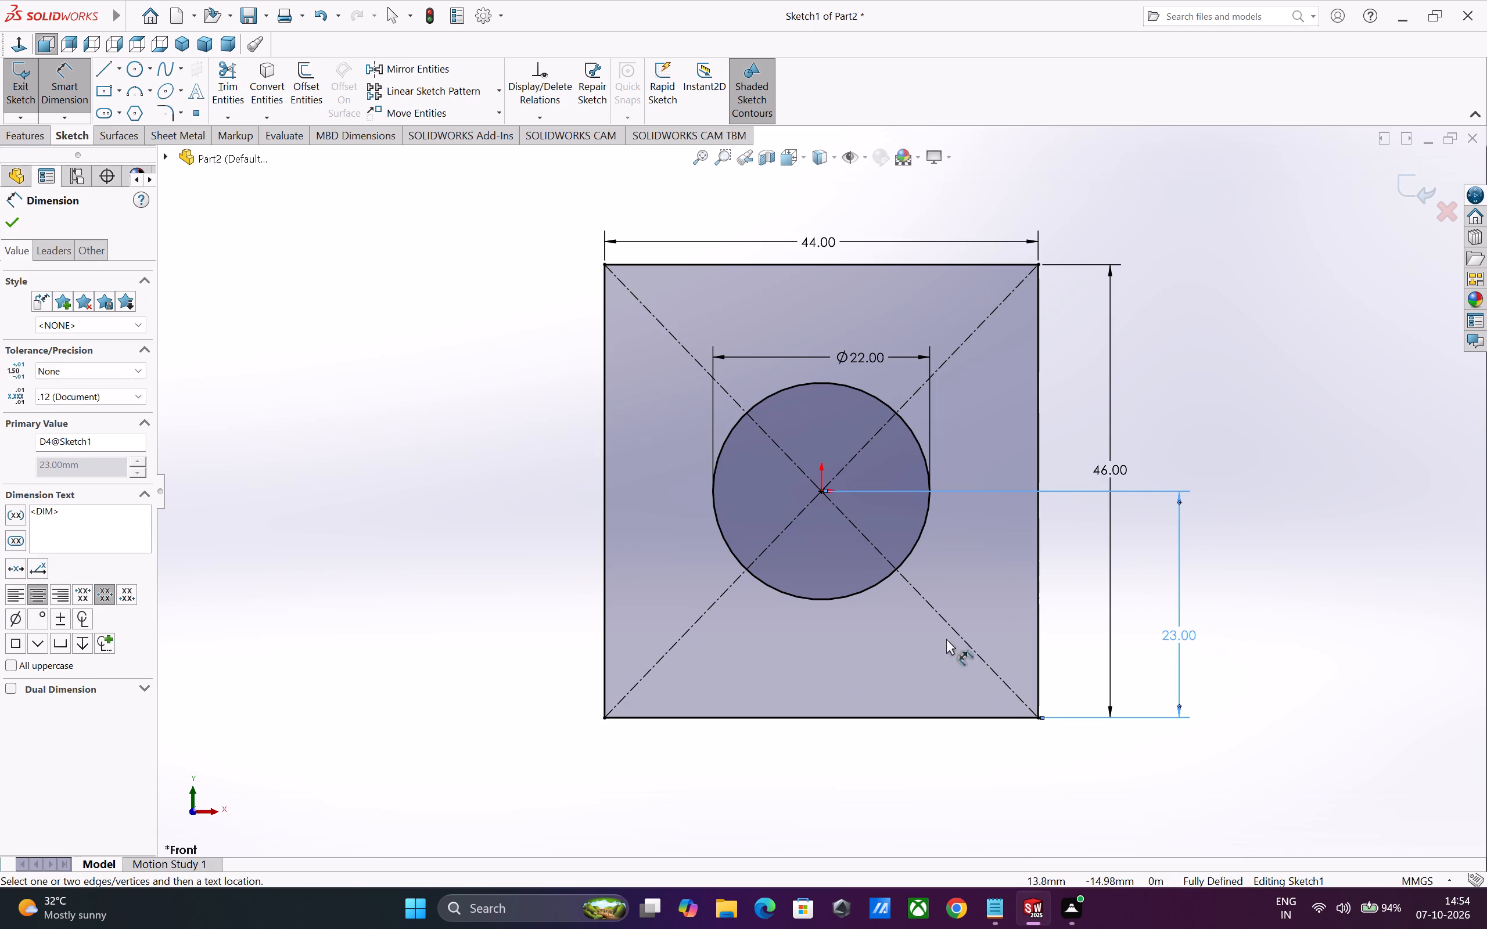
# Undo the centre dimension and the circle with its diameter dimension, keeping the rectangle's 46 mm height.
pyautogui.hotkey('ctrl', 'z')
pyautogui.hotkey('ctrl', 'z')
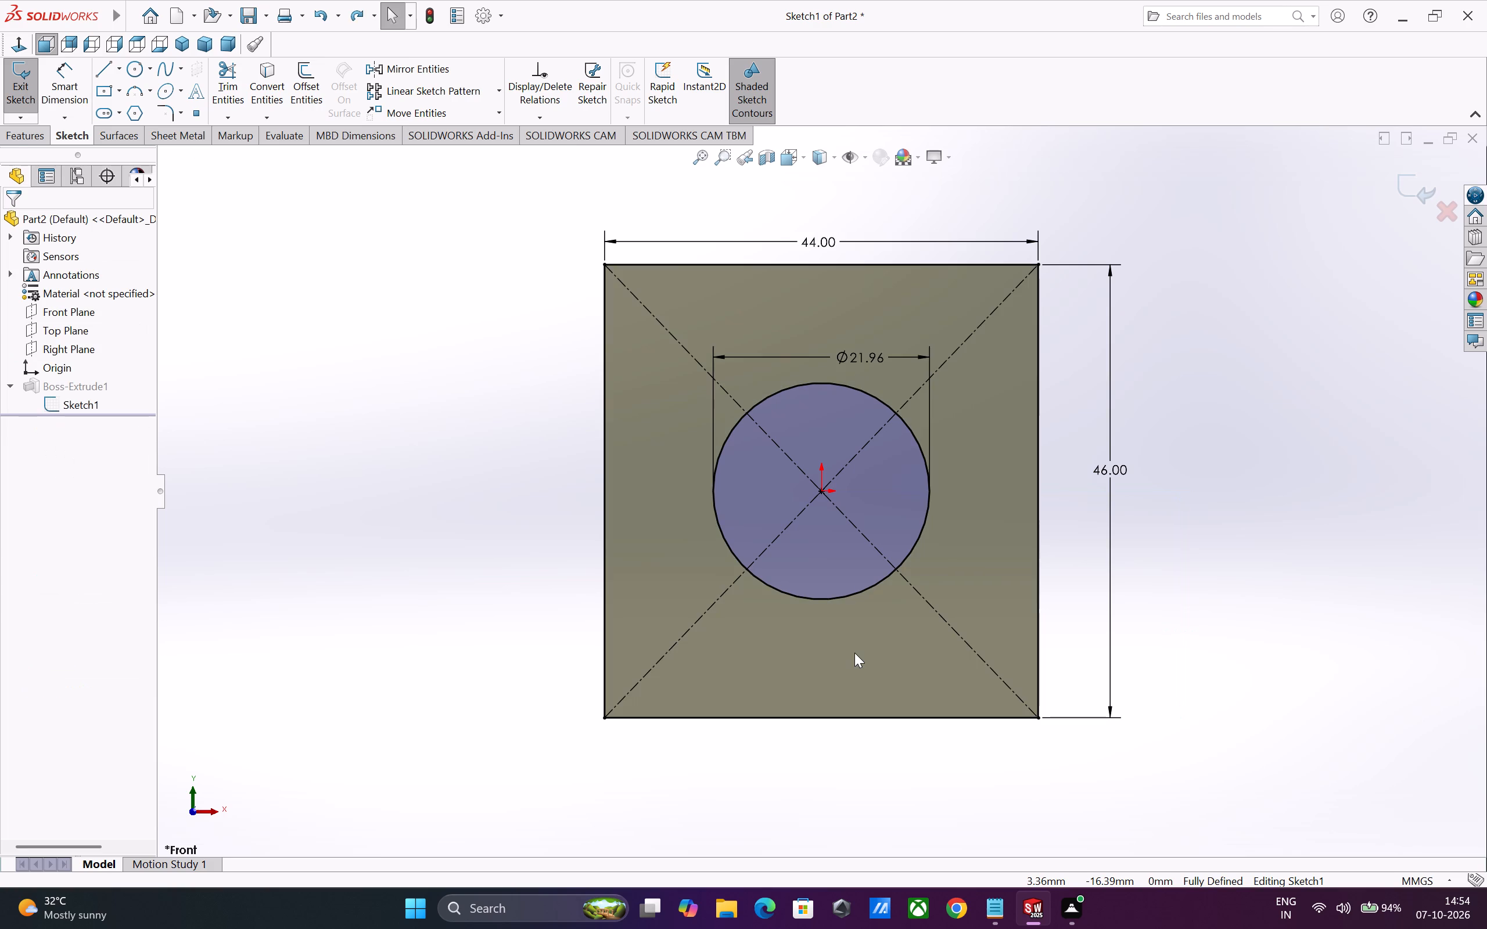
pyautogui.hotkey('ctrl', 'z')
pyautogui.hotkey('ctrl', 'z')
pyautogui.hotkey('ctrl', 'z')
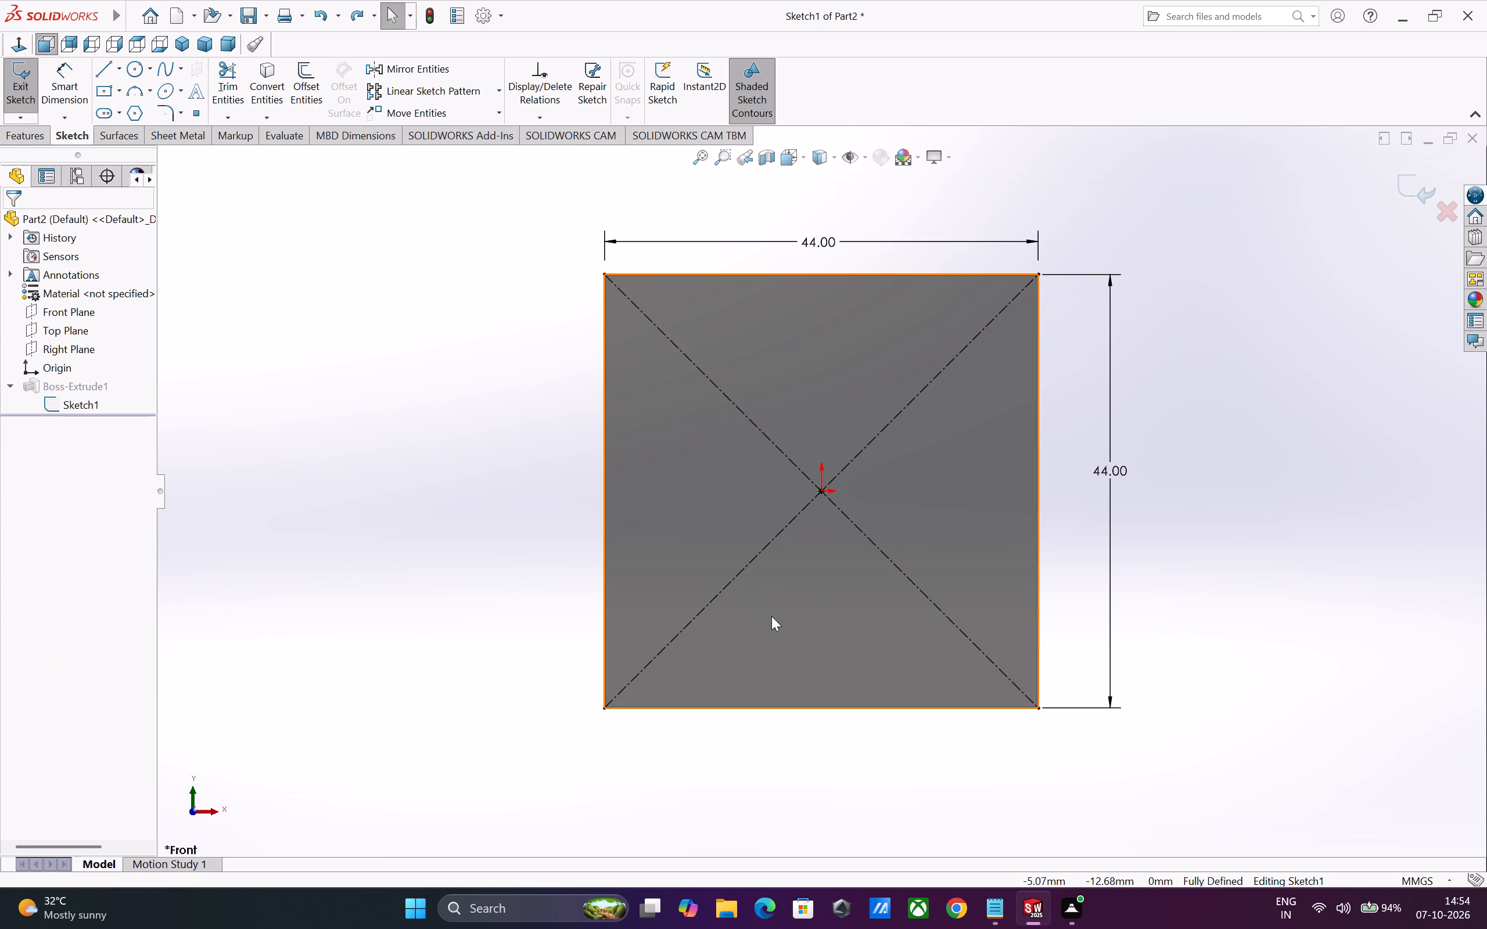
pyautogui.hotkey('ctrl', 'y')
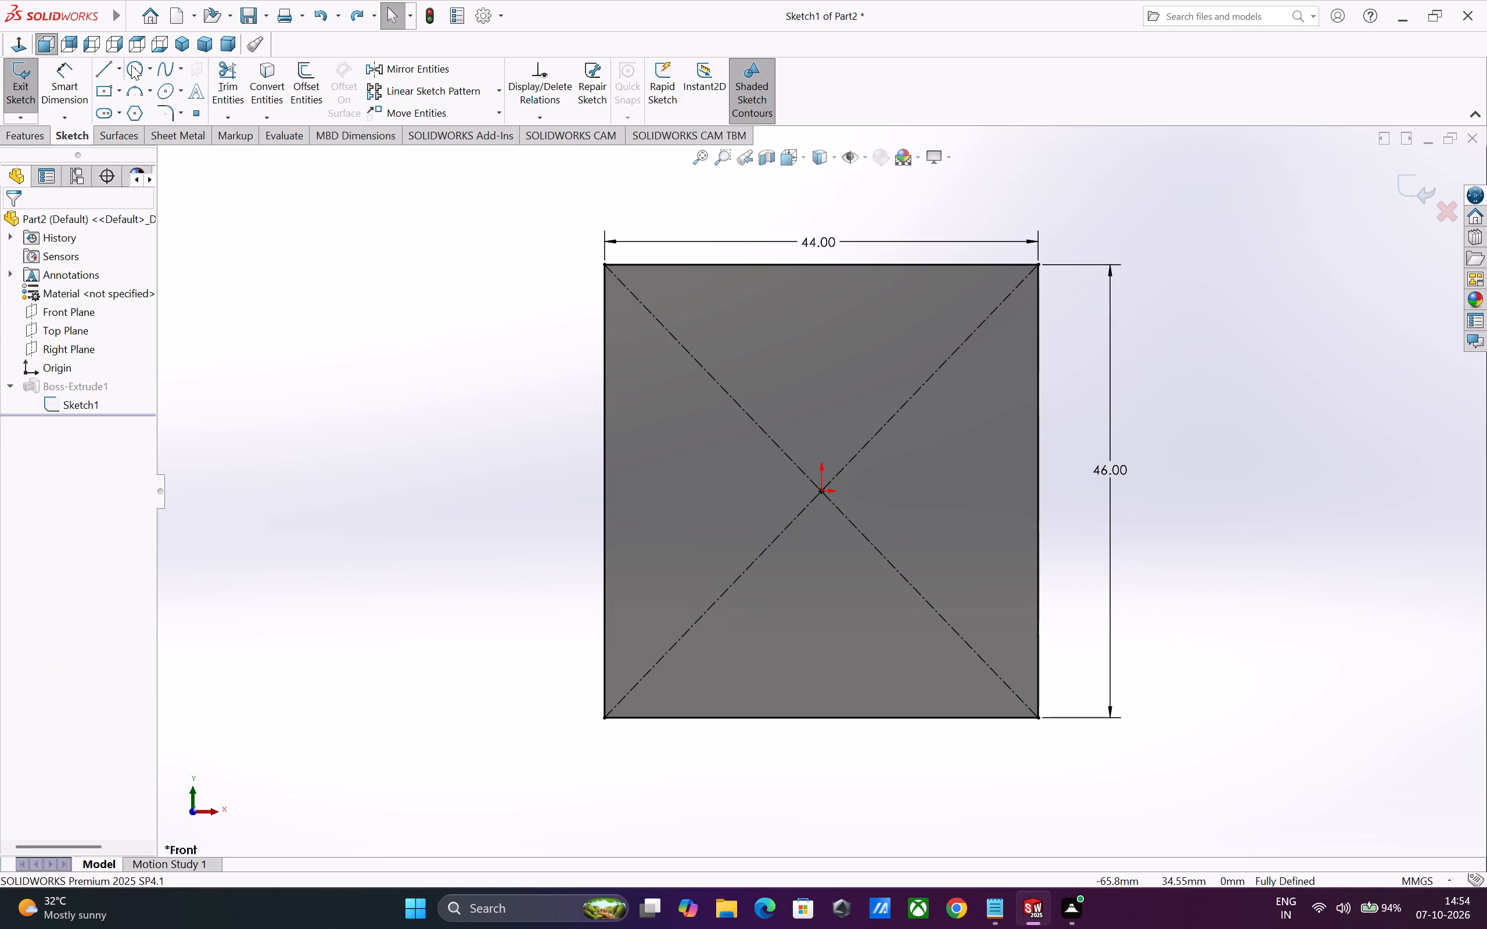
# Sketch a circle centred about 7.5 mm directly below the origin and dimension its diameter to 22 mm.
pyautogui.click(130, 69)
pyautogui.click(825, 566)
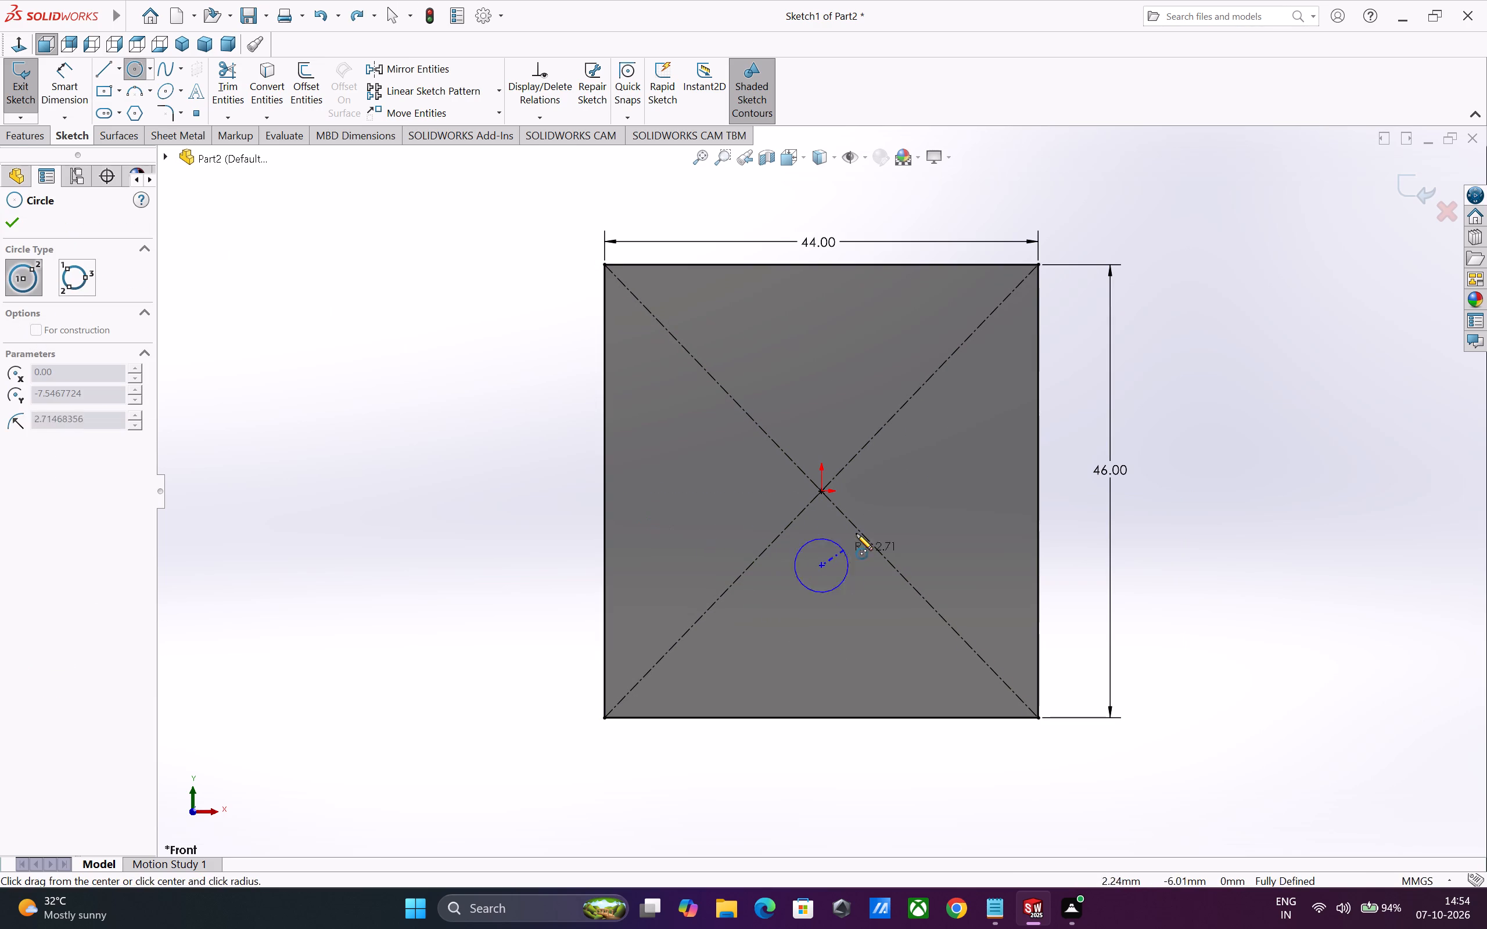
pyautogui.click(895, 487)
pyautogui.press('Escape')
pyautogui.moveTo(66, 93); pyautogui.dragTo(90, 111)
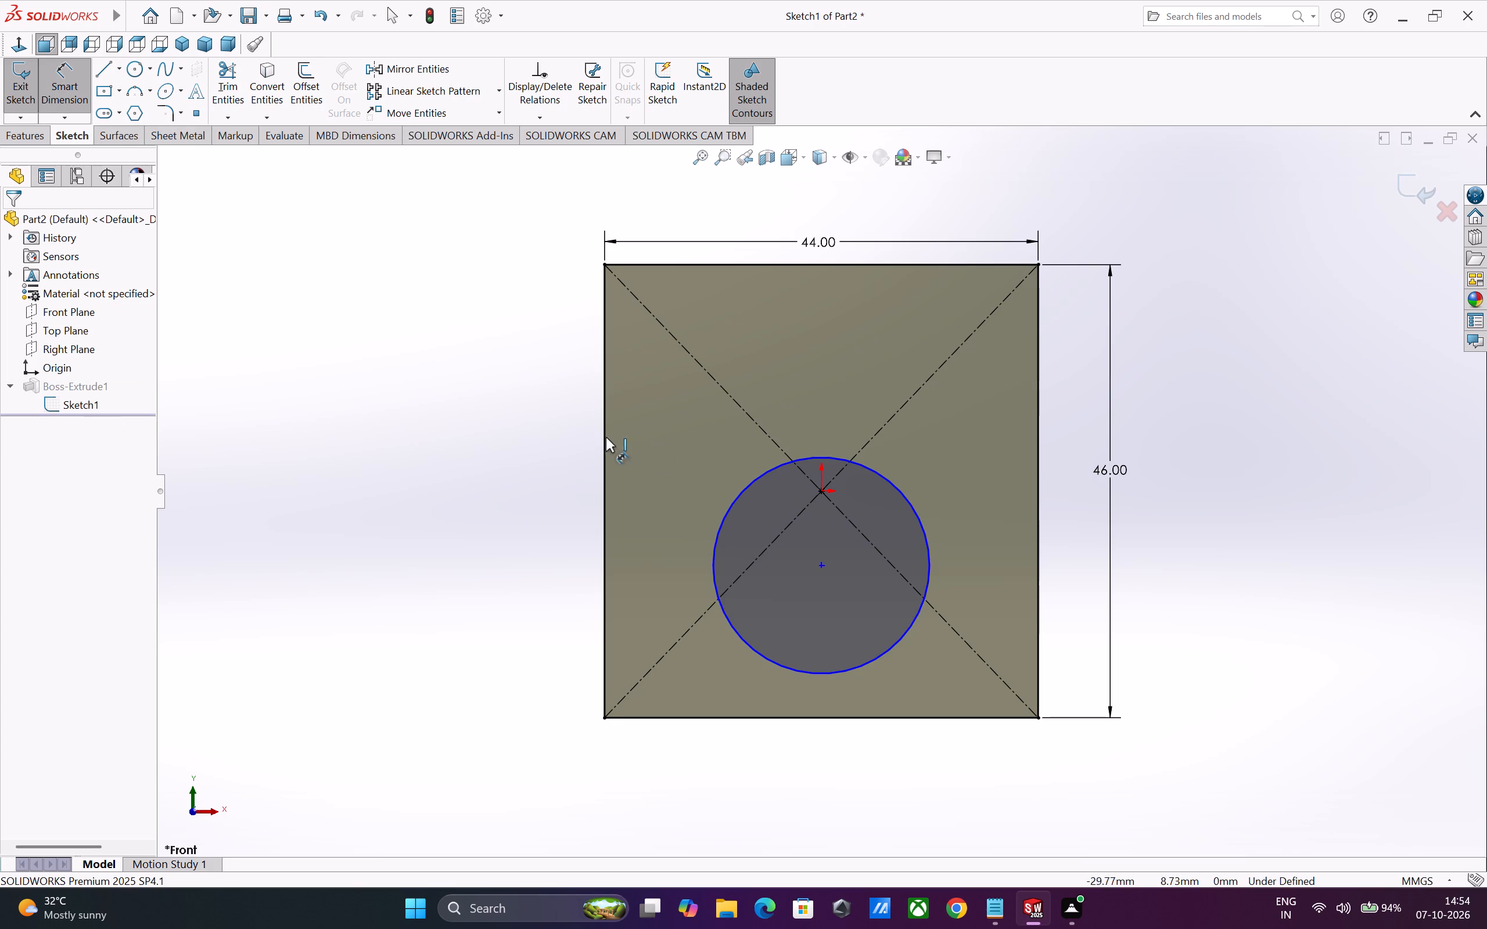
pyautogui.click(895, 487)
pyautogui.click(920, 474)
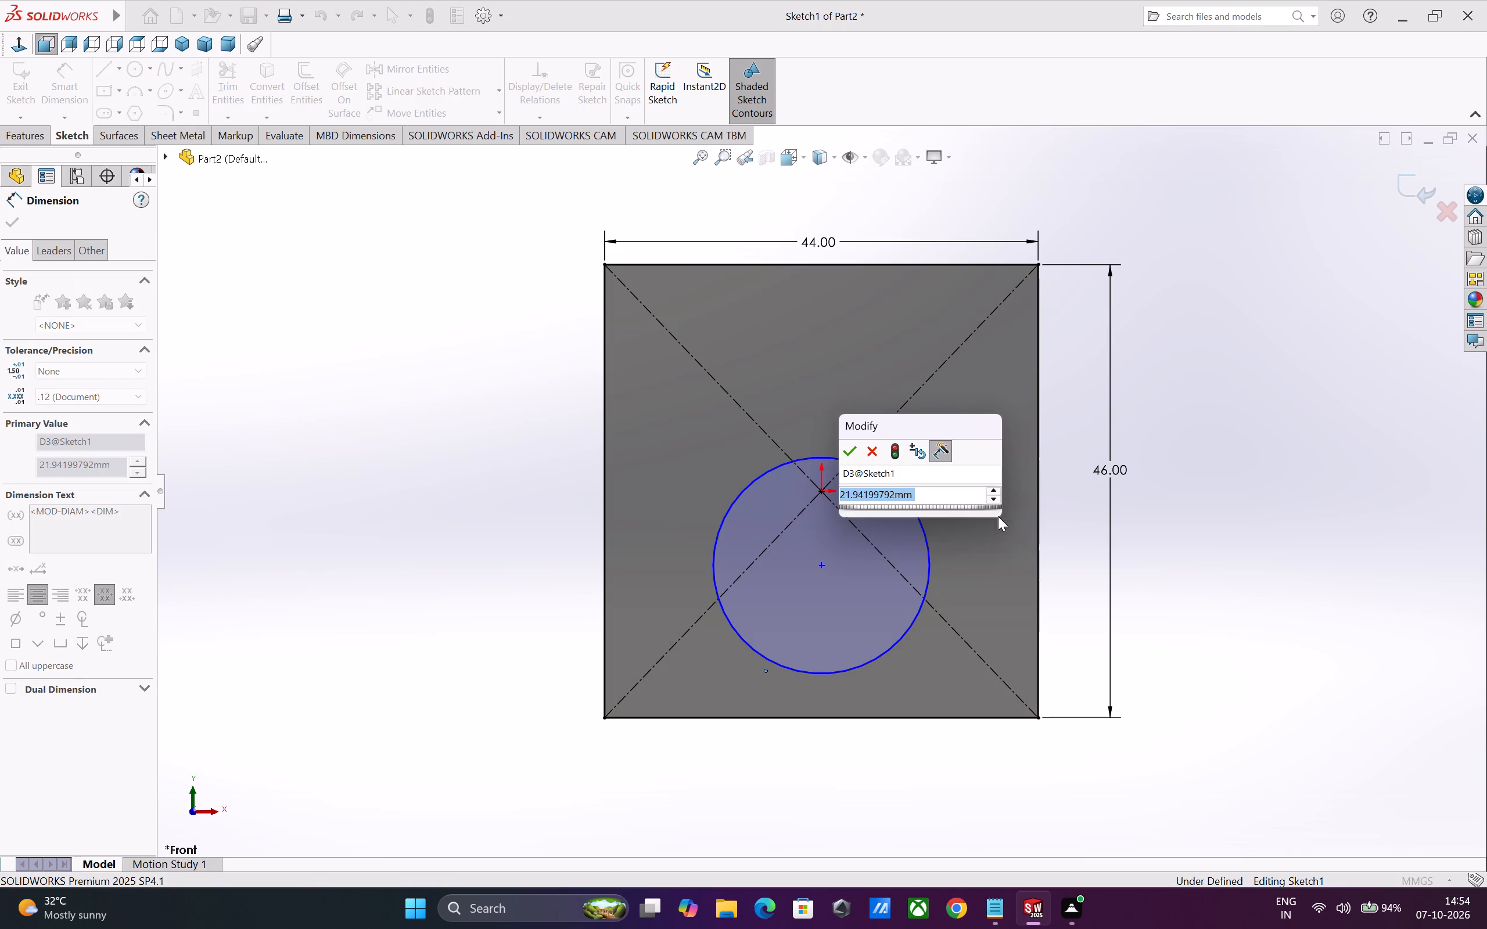
pyautogui.write('22')
pyautogui.press('Return')
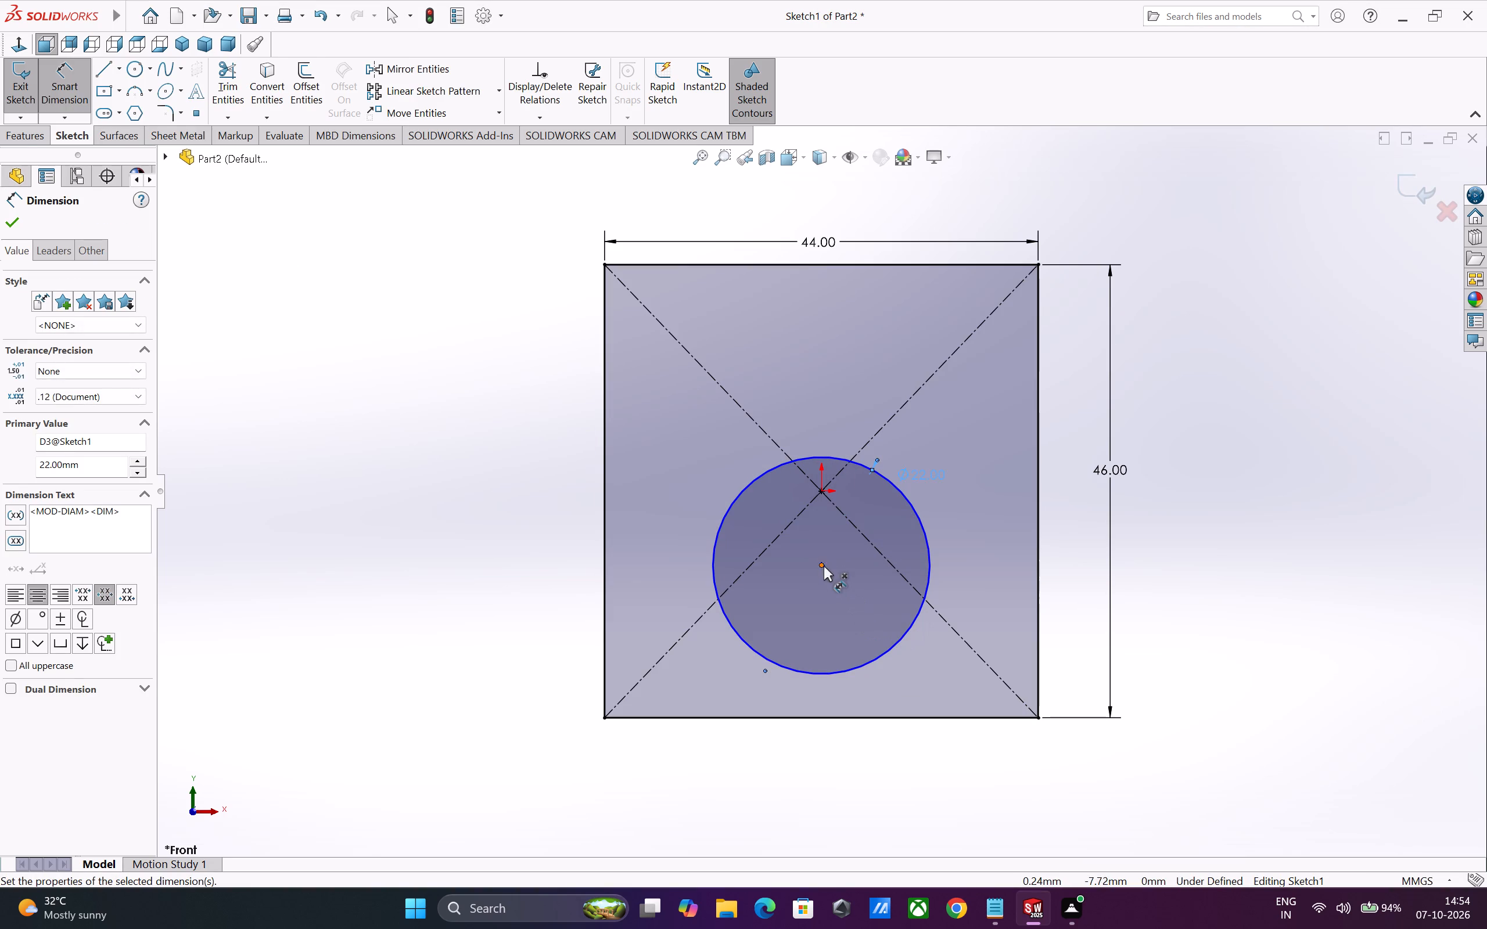
# Dimension the circle's centre 22 mm above the rectangle's bottom edge and exit the base sketch.
pyautogui.click(822, 564)
pyautogui.click(843, 716)
pyautogui.click(1208, 664)
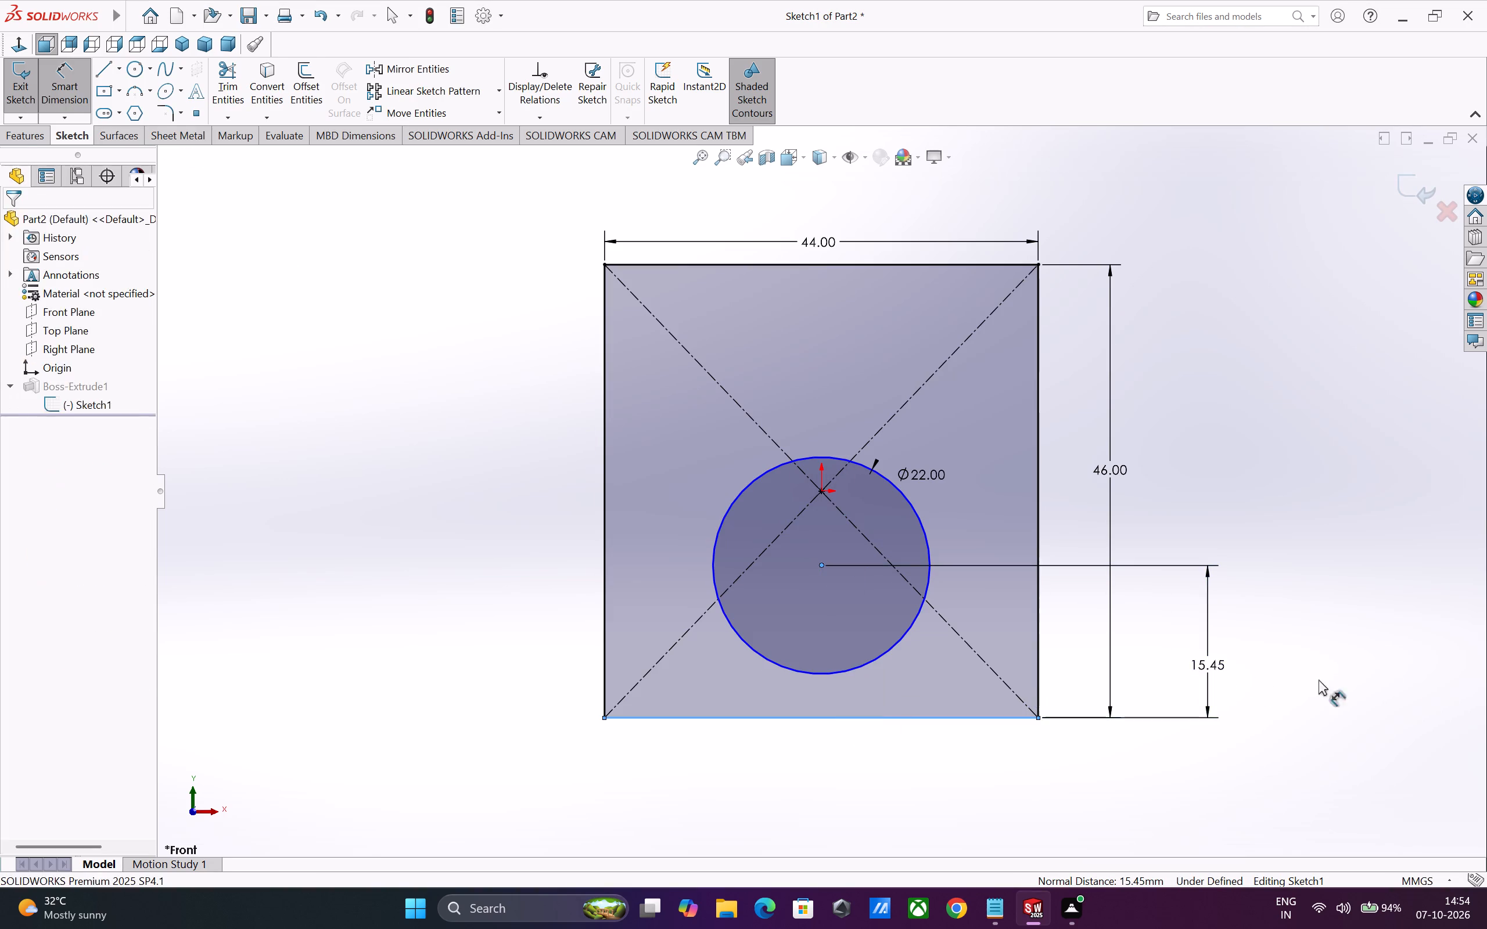
pyautogui.press('2')
pyautogui.press('2')
pyautogui.press('Return')
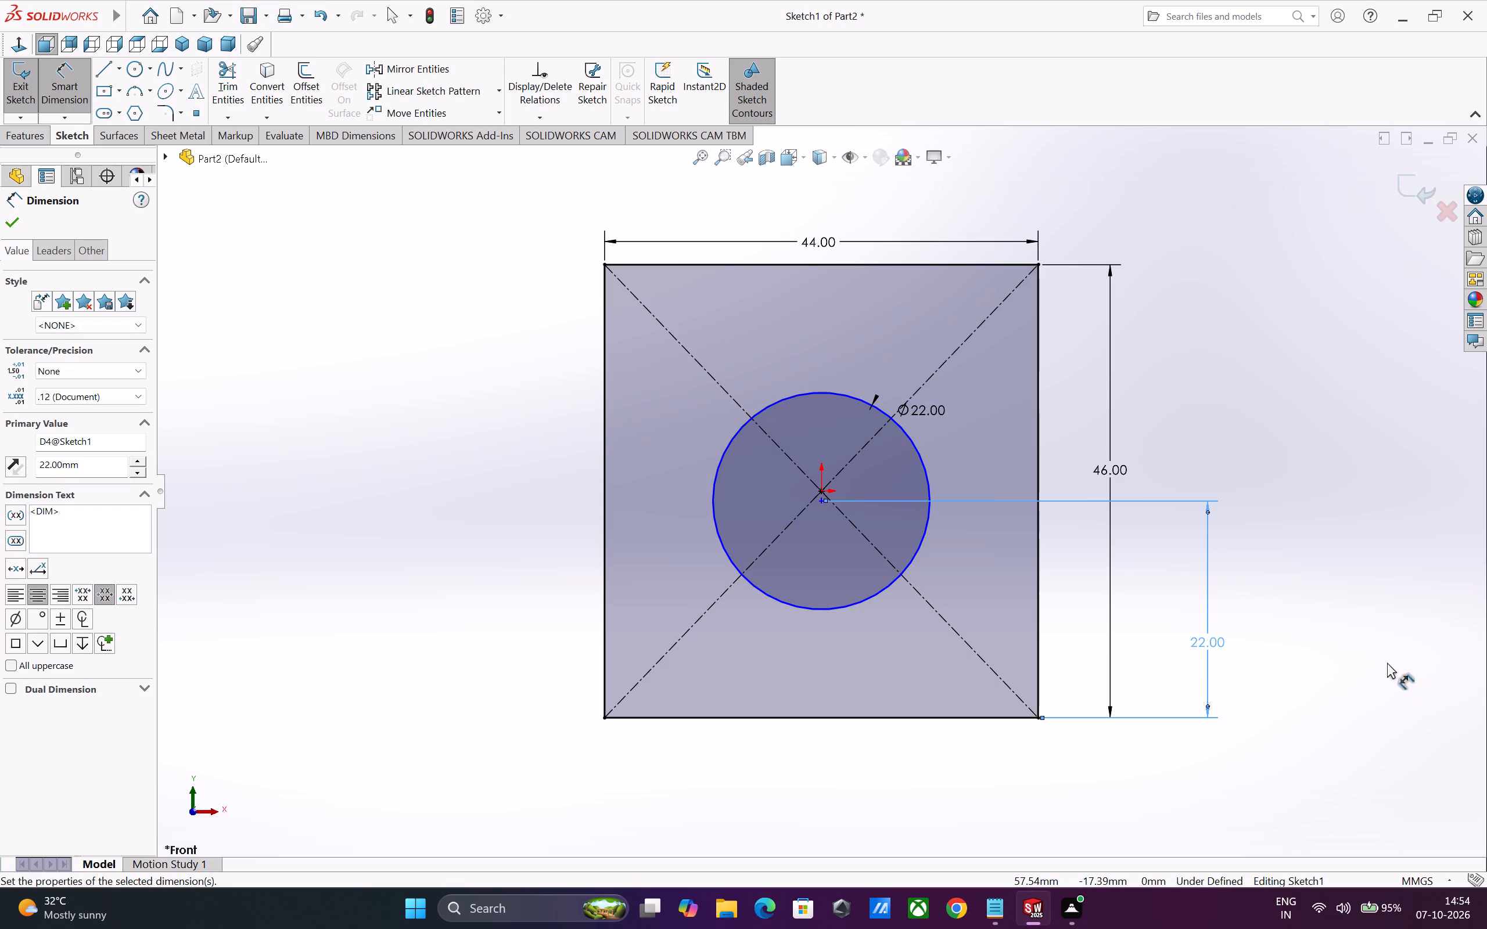
pyautogui.press('Escape')
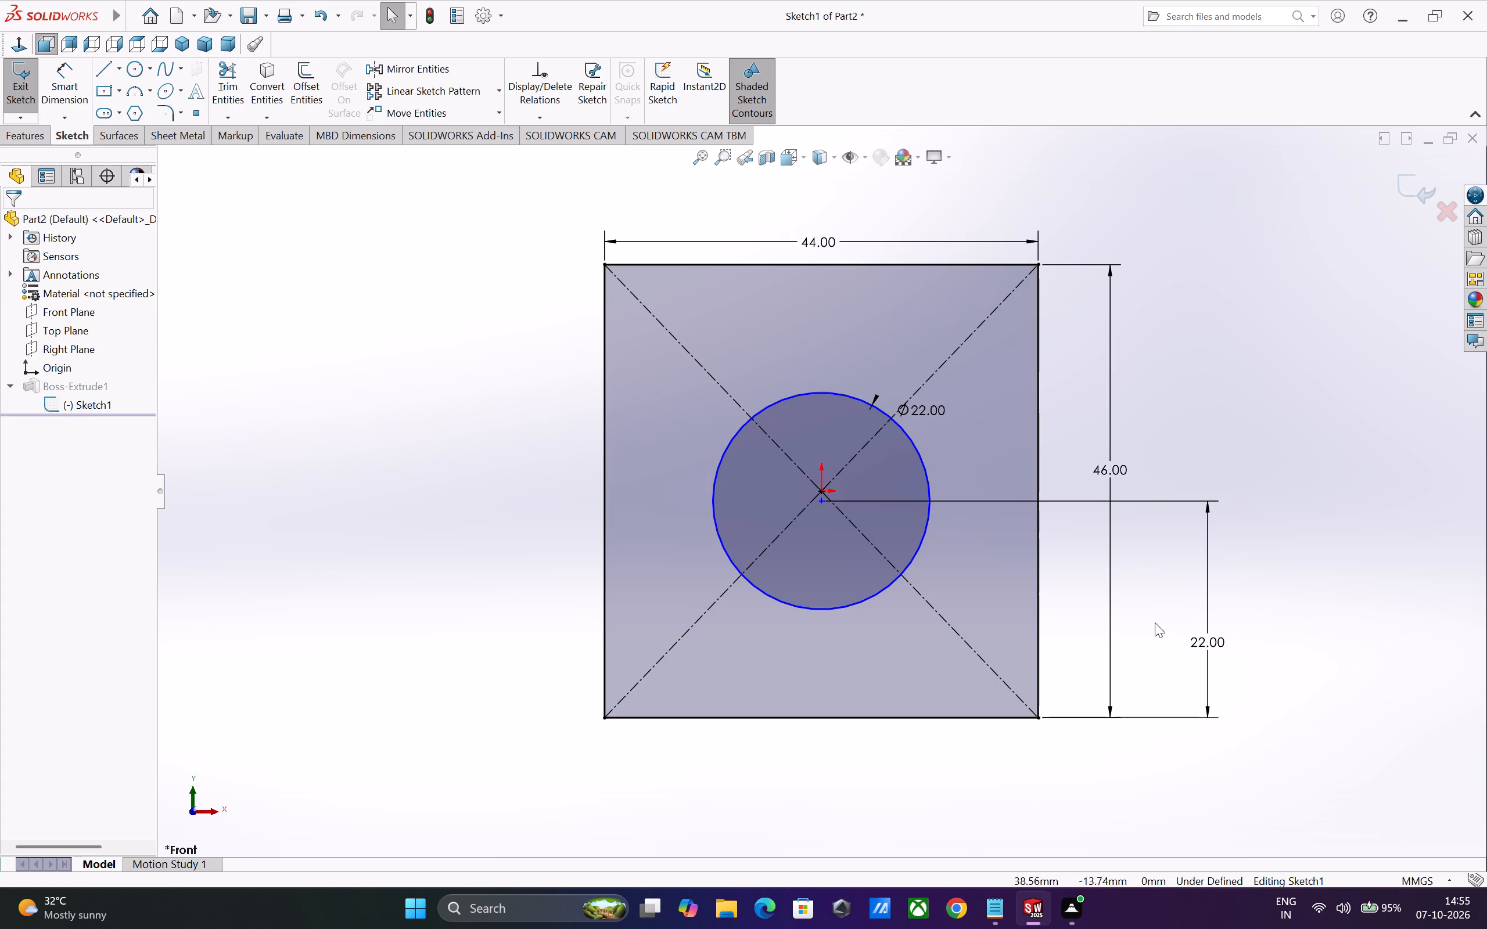
pyautogui.click(31, 135)
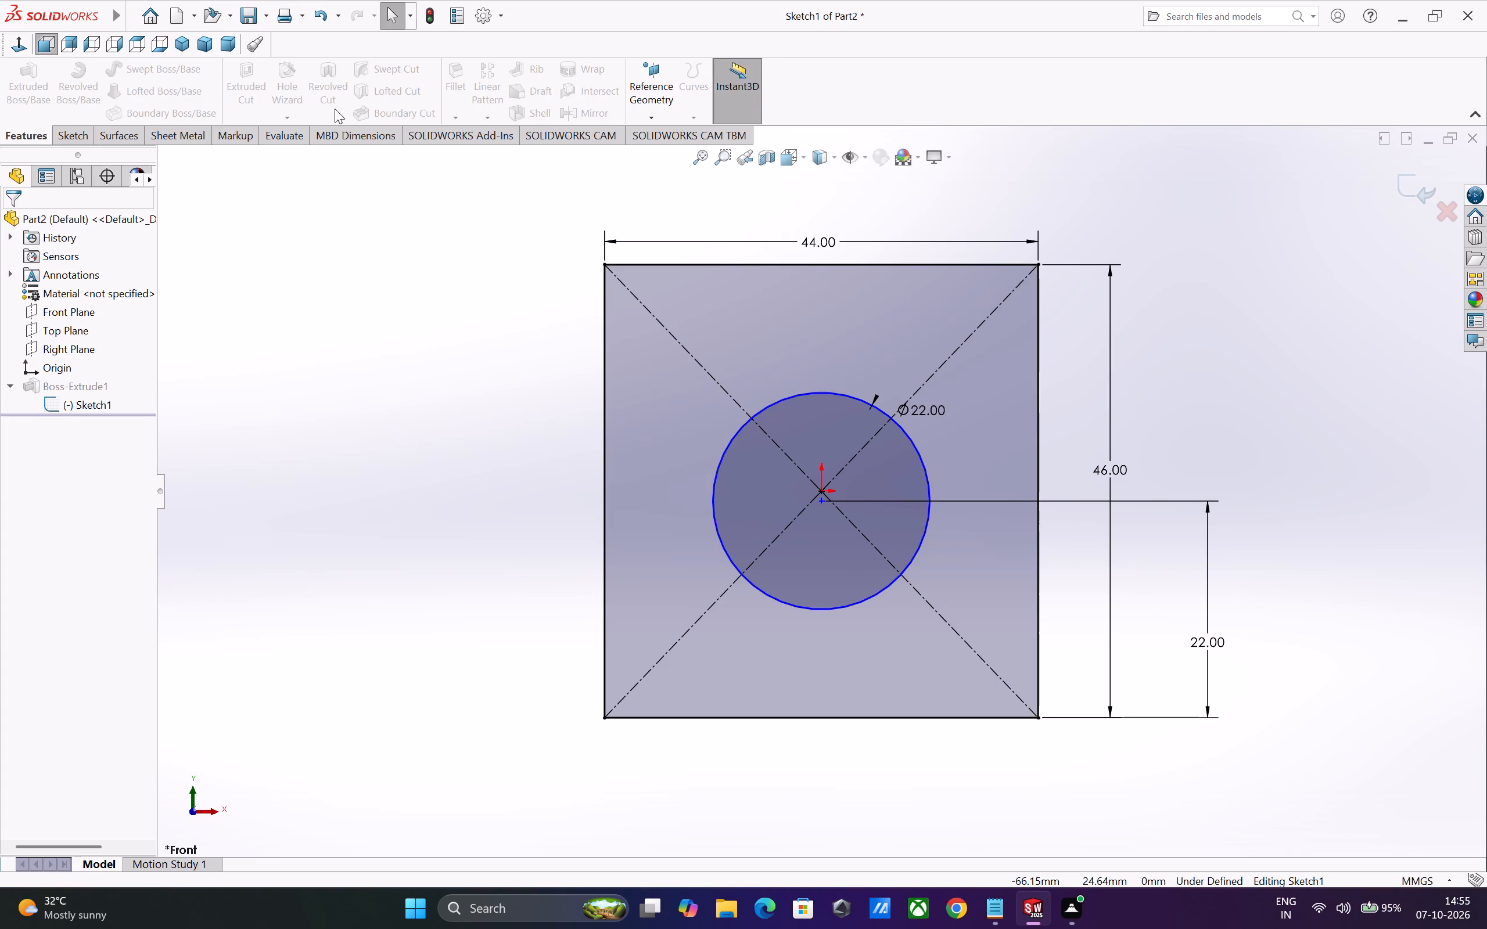
pyautogui.click(1418, 186)
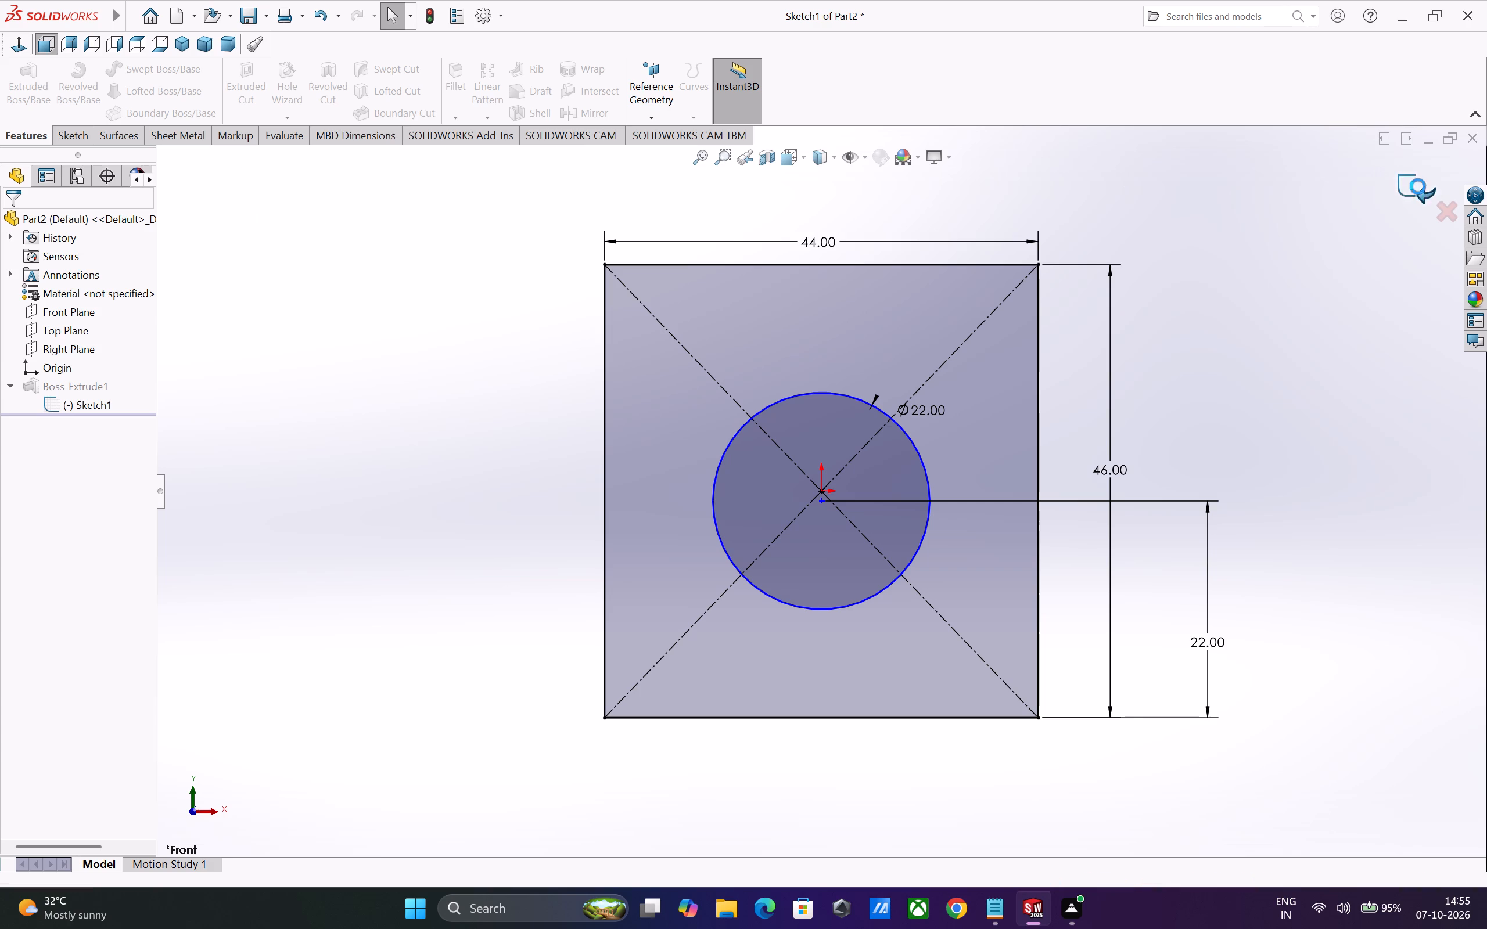
pyautogui.click(1256, 435)
# Start a sketch on the block's top face and draw a centre rectangle about 25 x 26 mm at the face's middle.
pyautogui.moveTo(1271, 500); pyautogui.dragTo(1283, 506, button='middle')
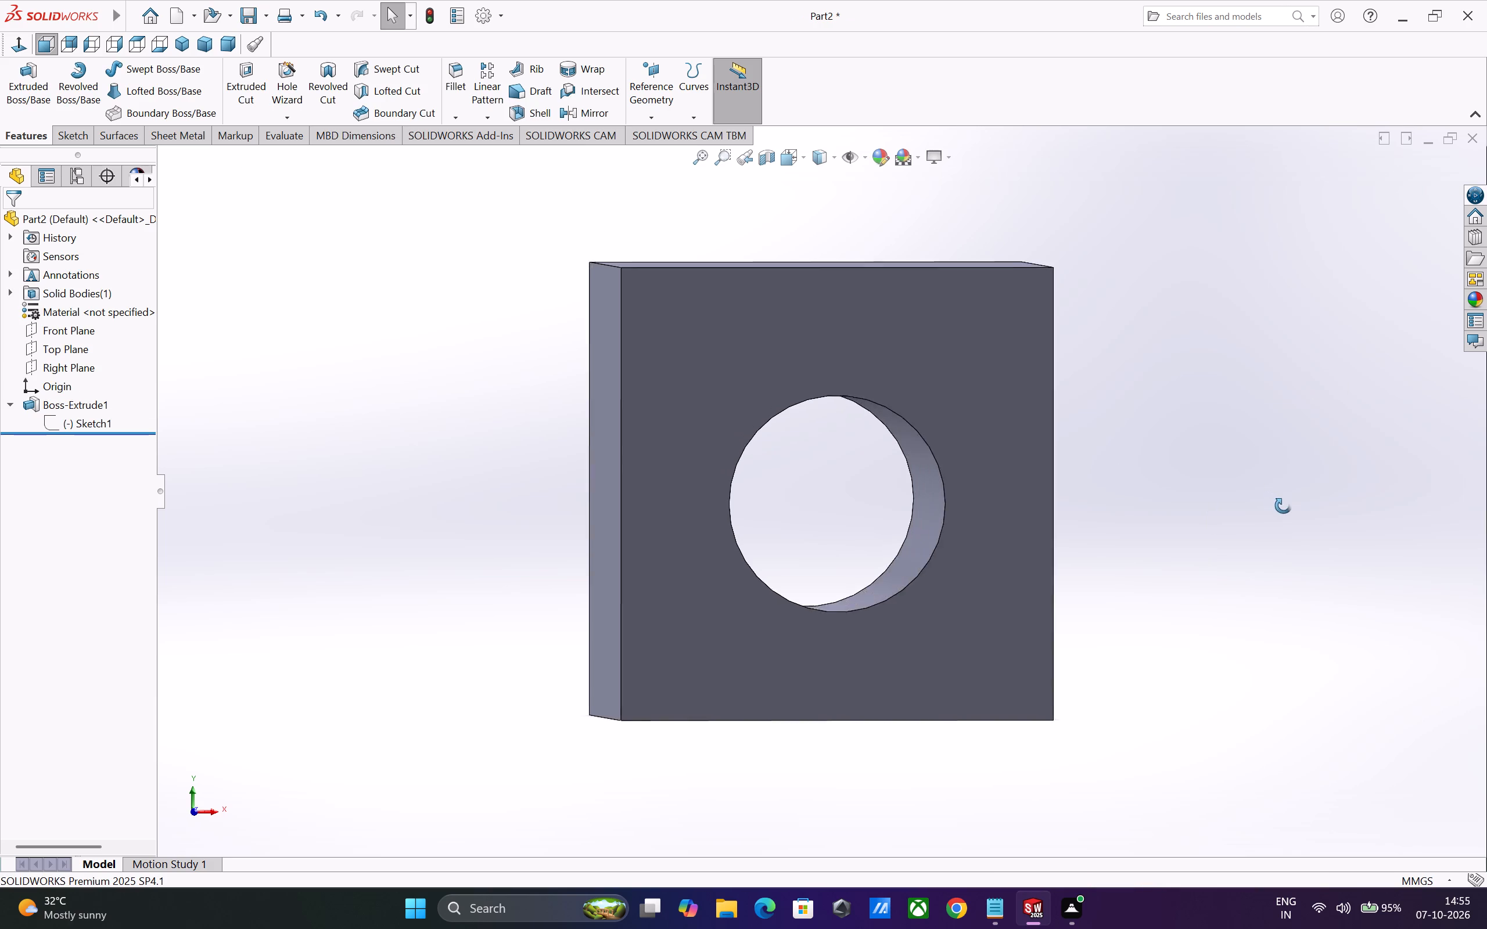
pyautogui.moveTo(1283, 506); pyautogui.dragTo(1324, 542, button='middle')
pyautogui.scroll(2, 1324, 545)
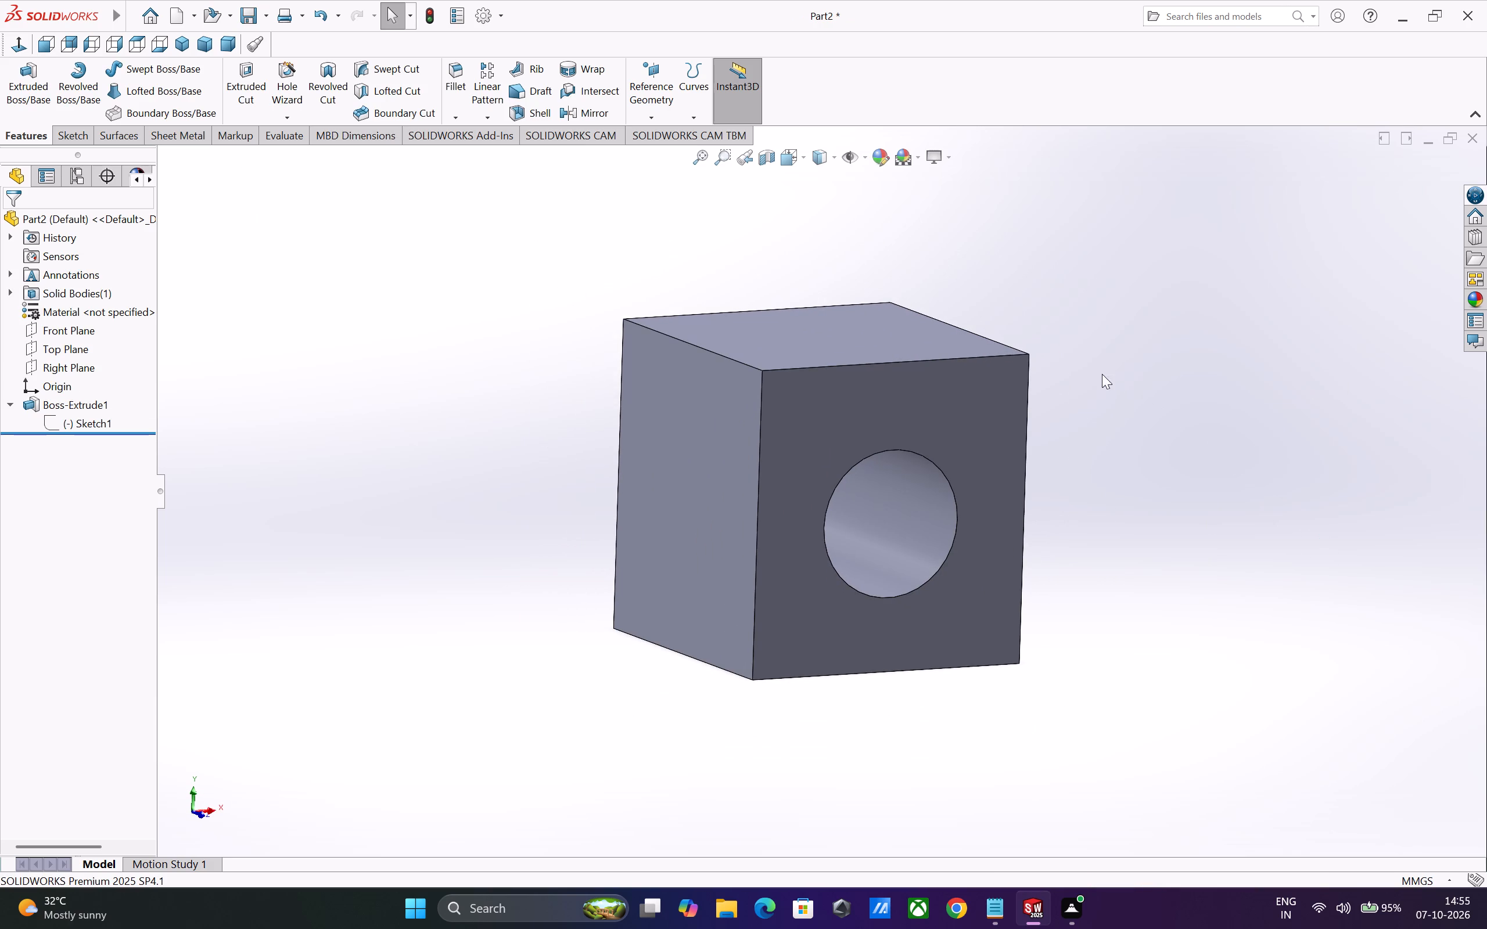
pyautogui.click(825, 335)
pyautogui.click(888, 302)
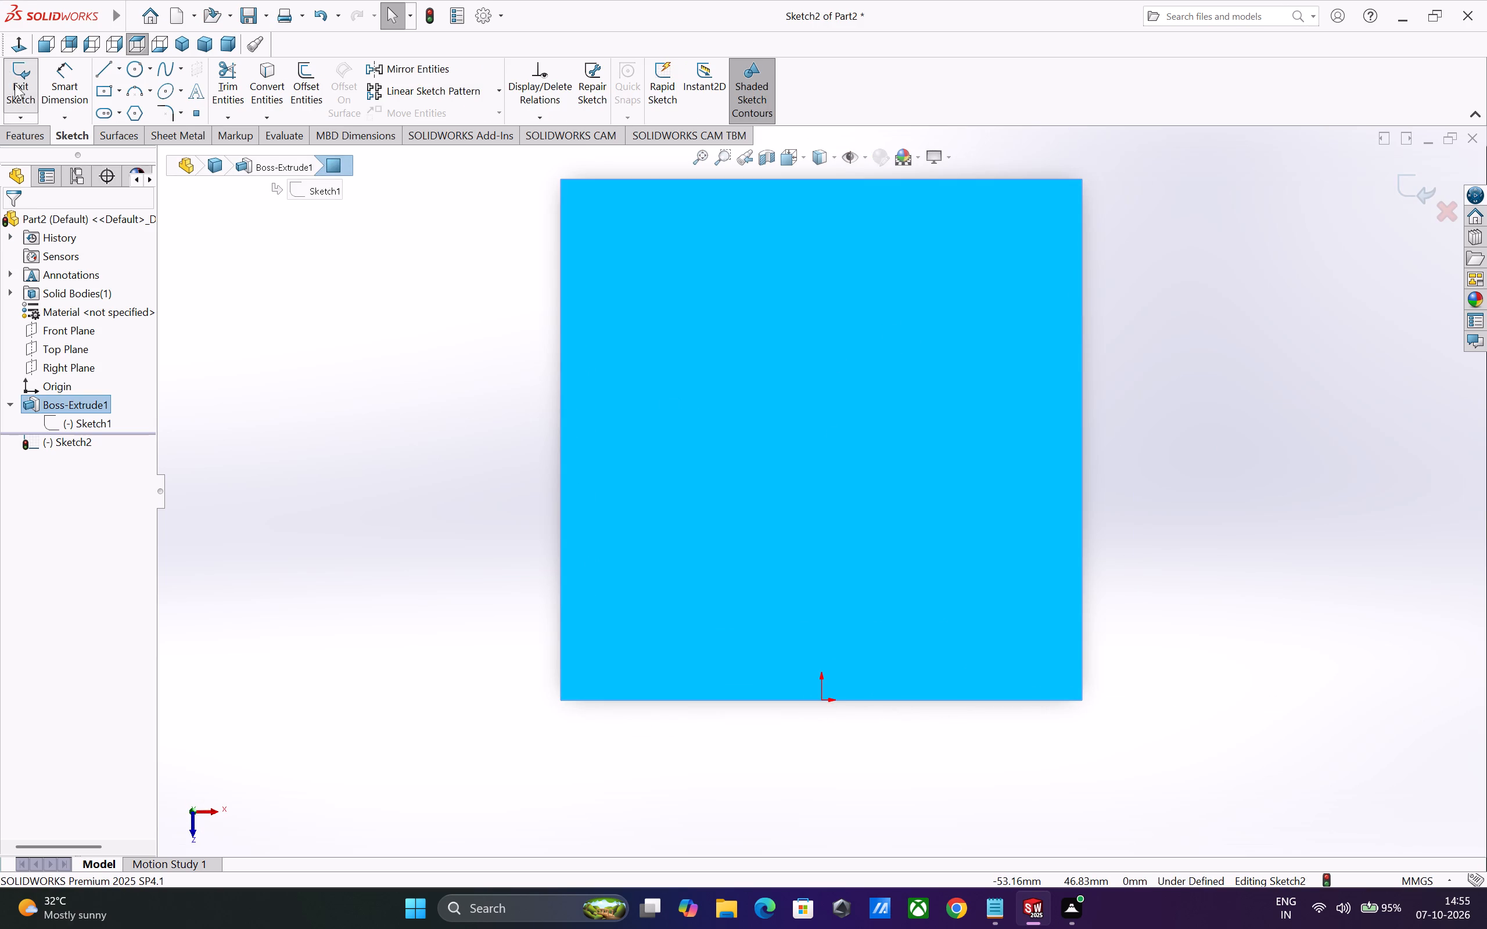
pyautogui.click(106, 90)
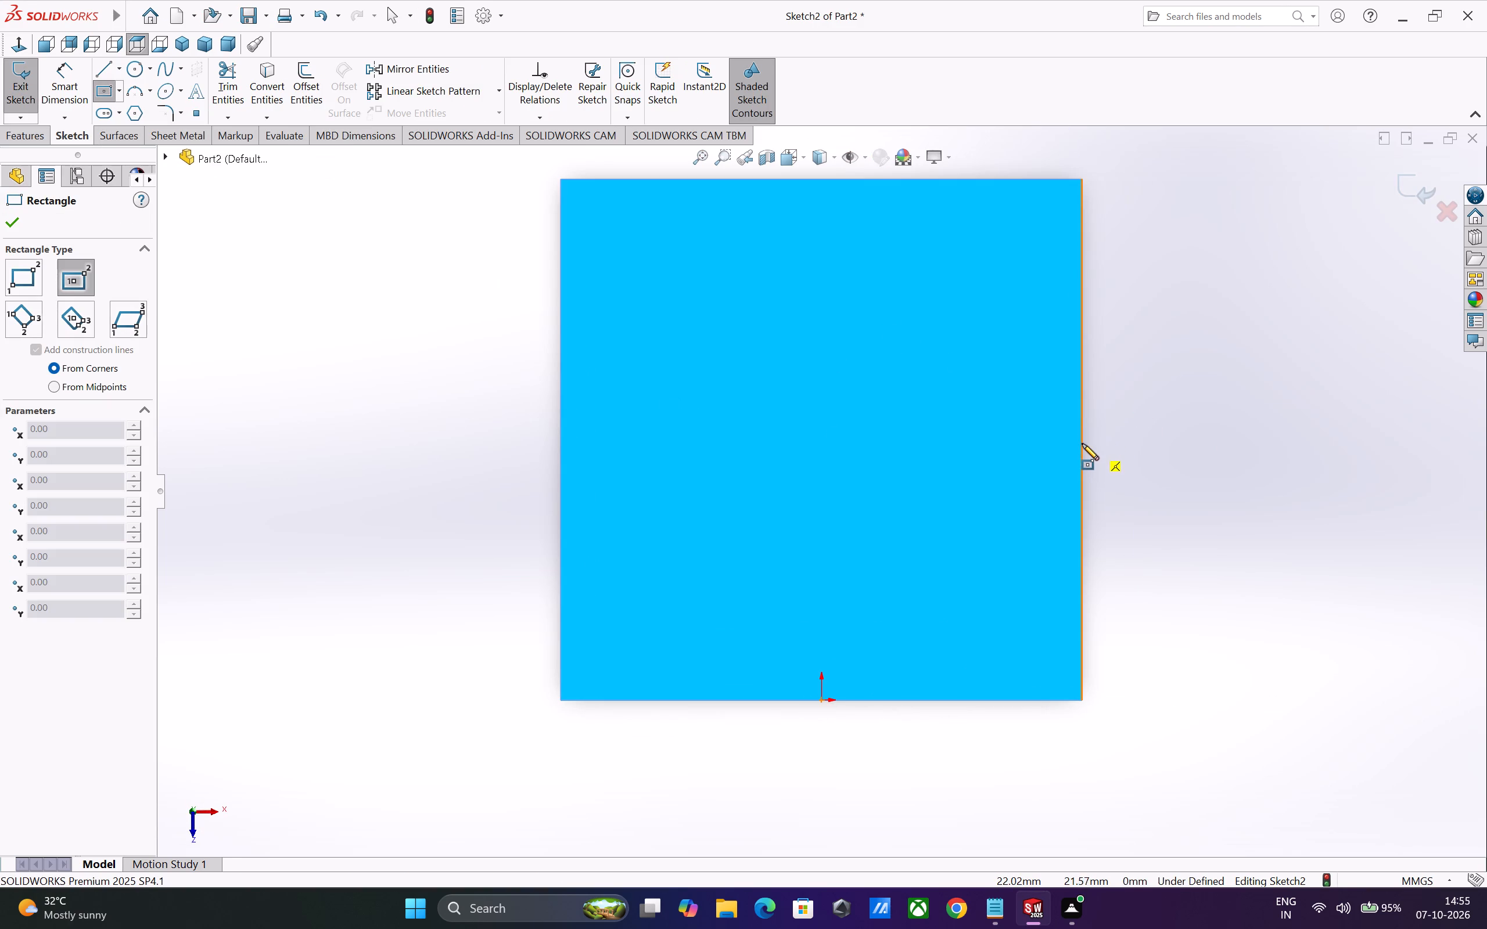
pyautogui.click(821, 440)
pyautogui.click(968, 287)
pyautogui.press('Escape')
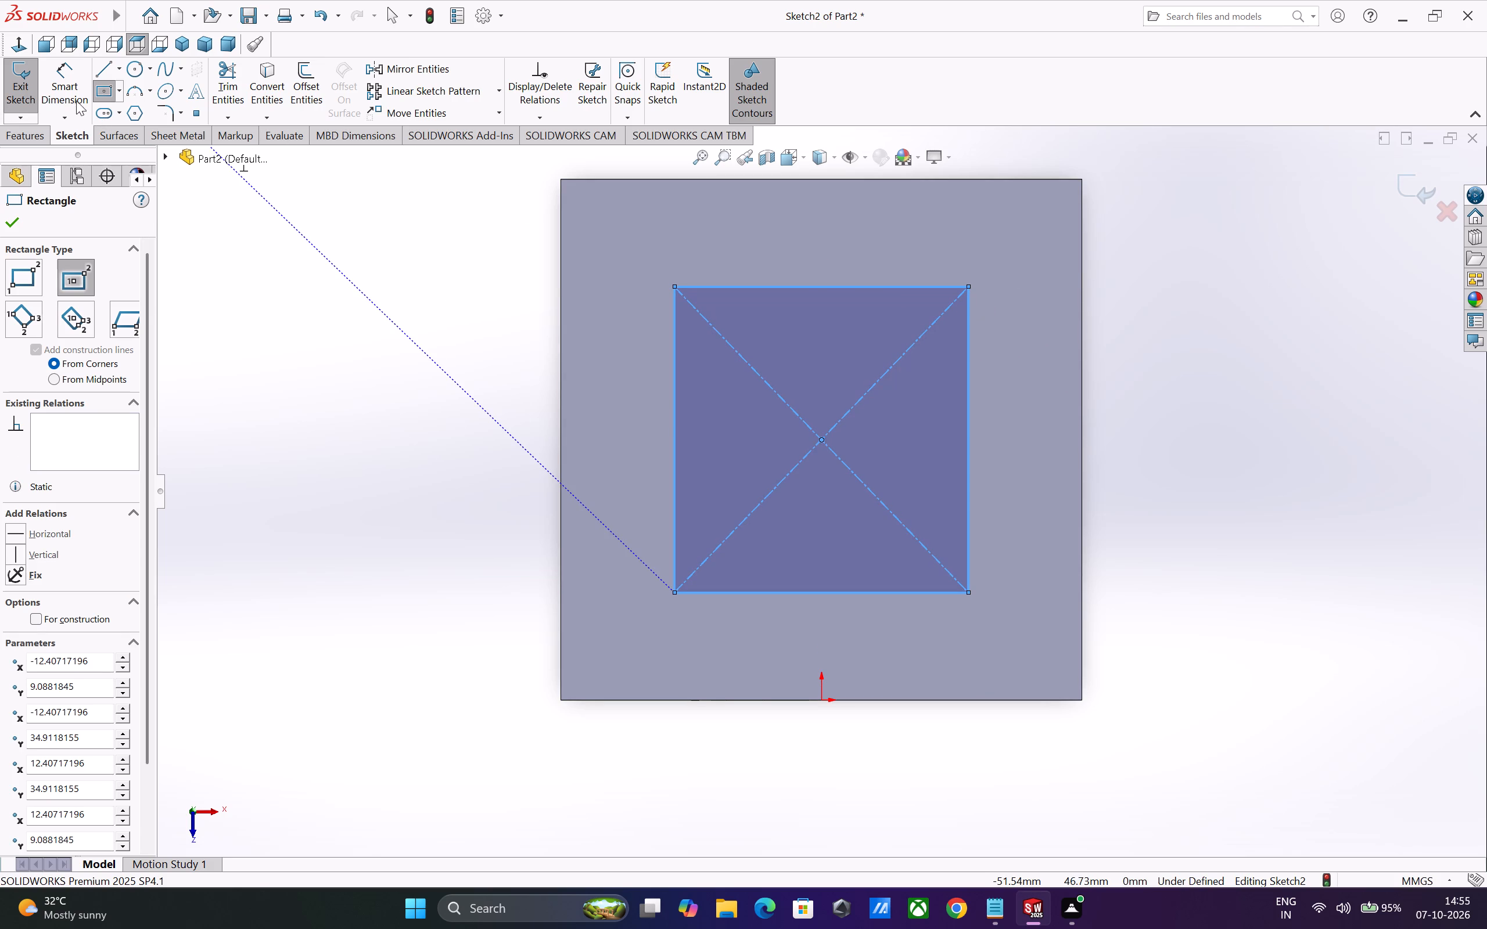
# Dimension the top-face rectangle to 28 mm wide and 28 mm high.
pyautogui.click(73, 99)
pyautogui.click(780, 286)
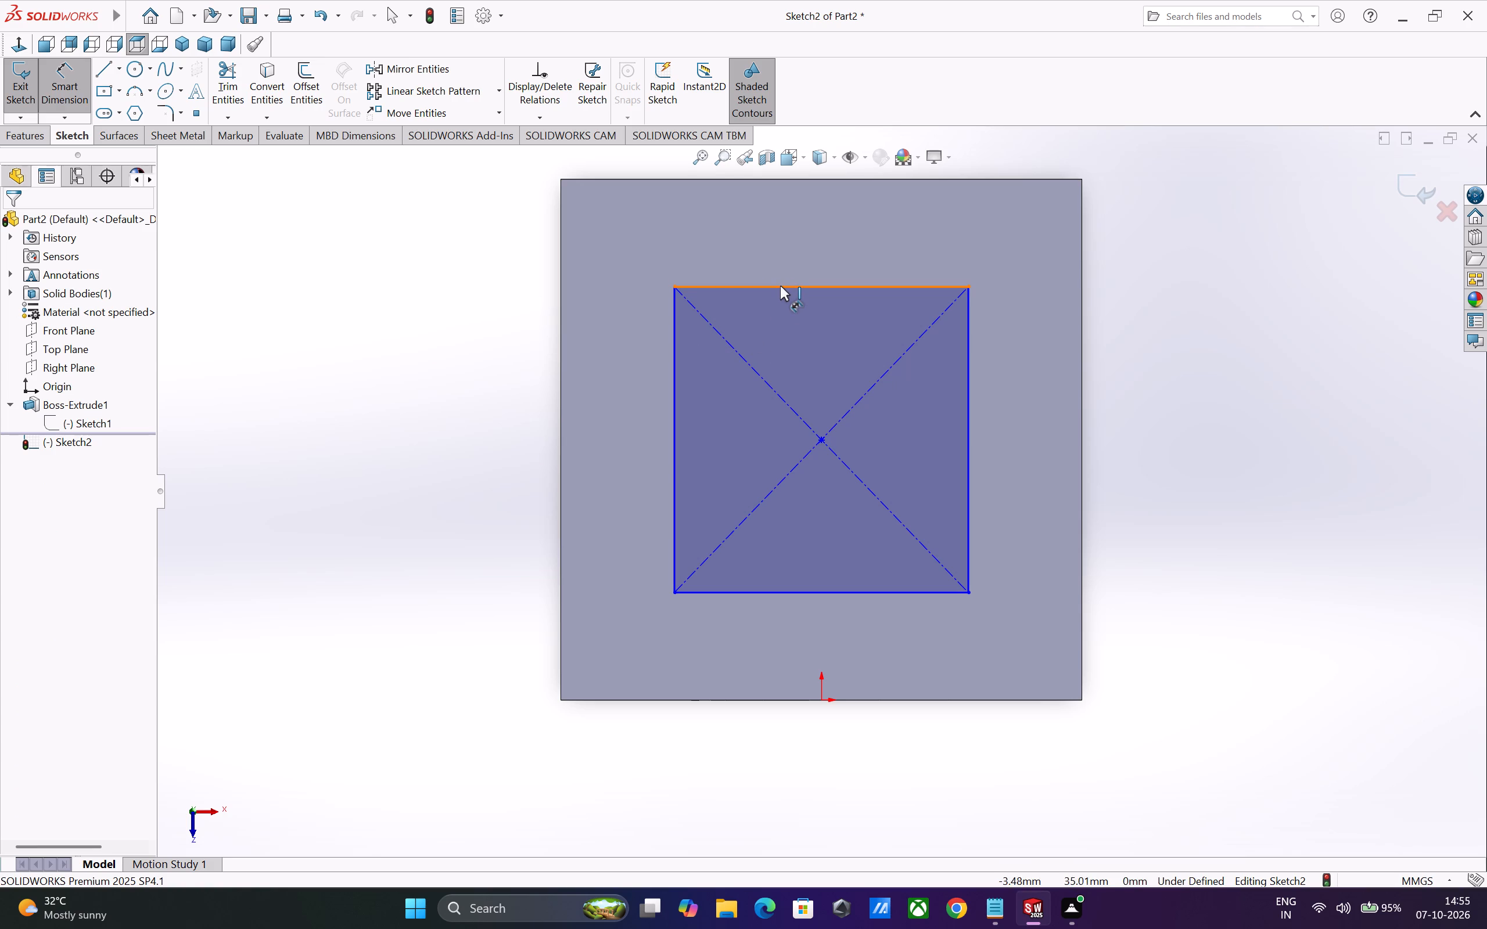
pyautogui.click(788, 236)
pyautogui.press('2')
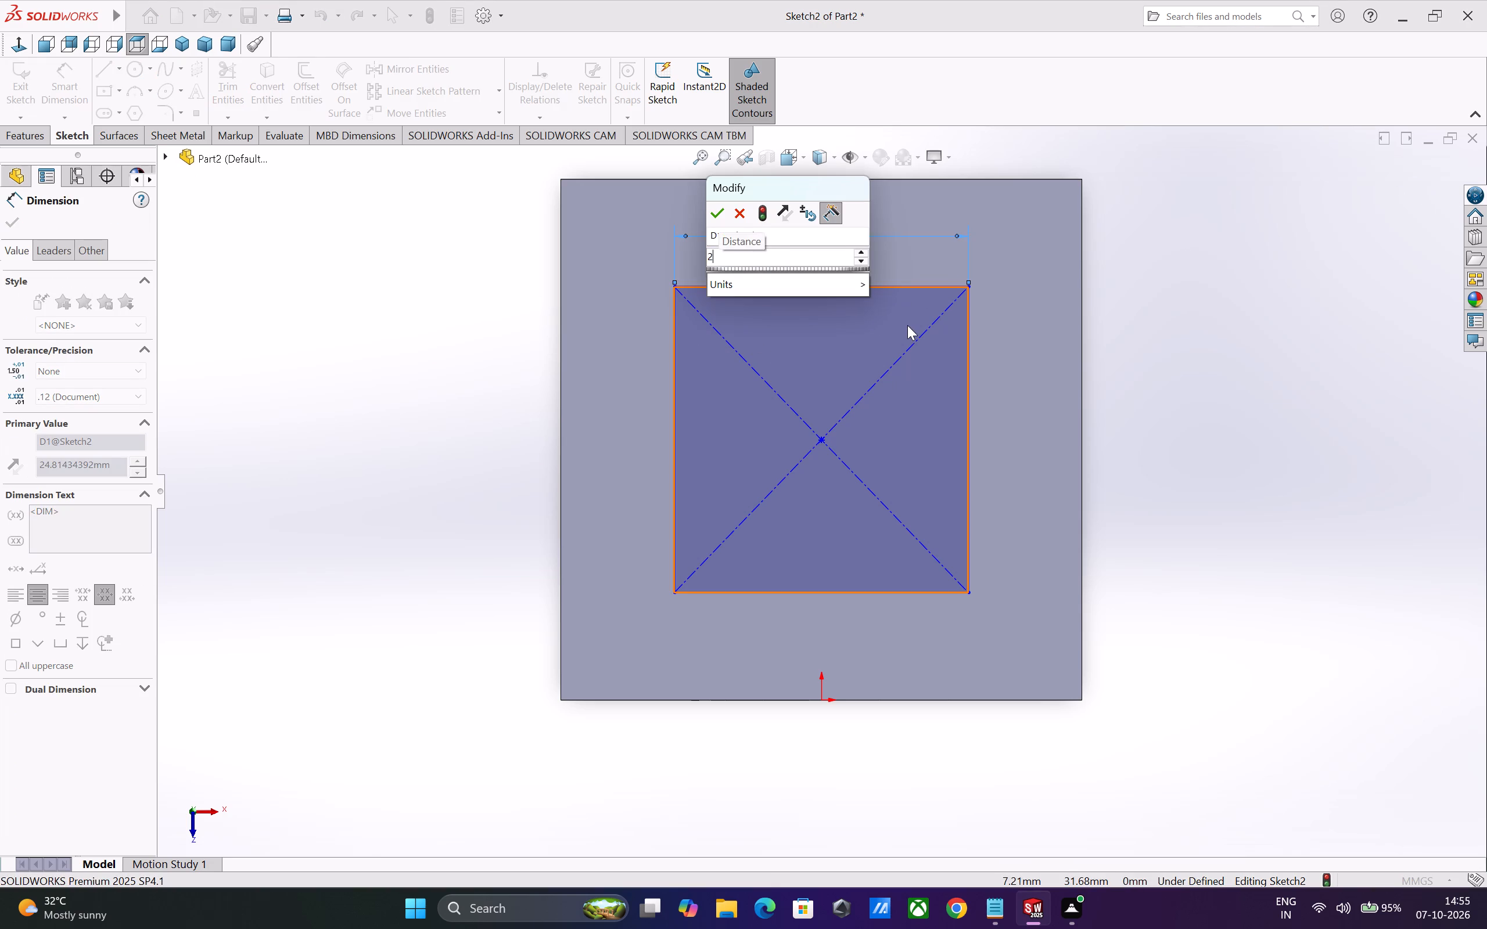
pyautogui.press('8')
pyautogui.press('Return')
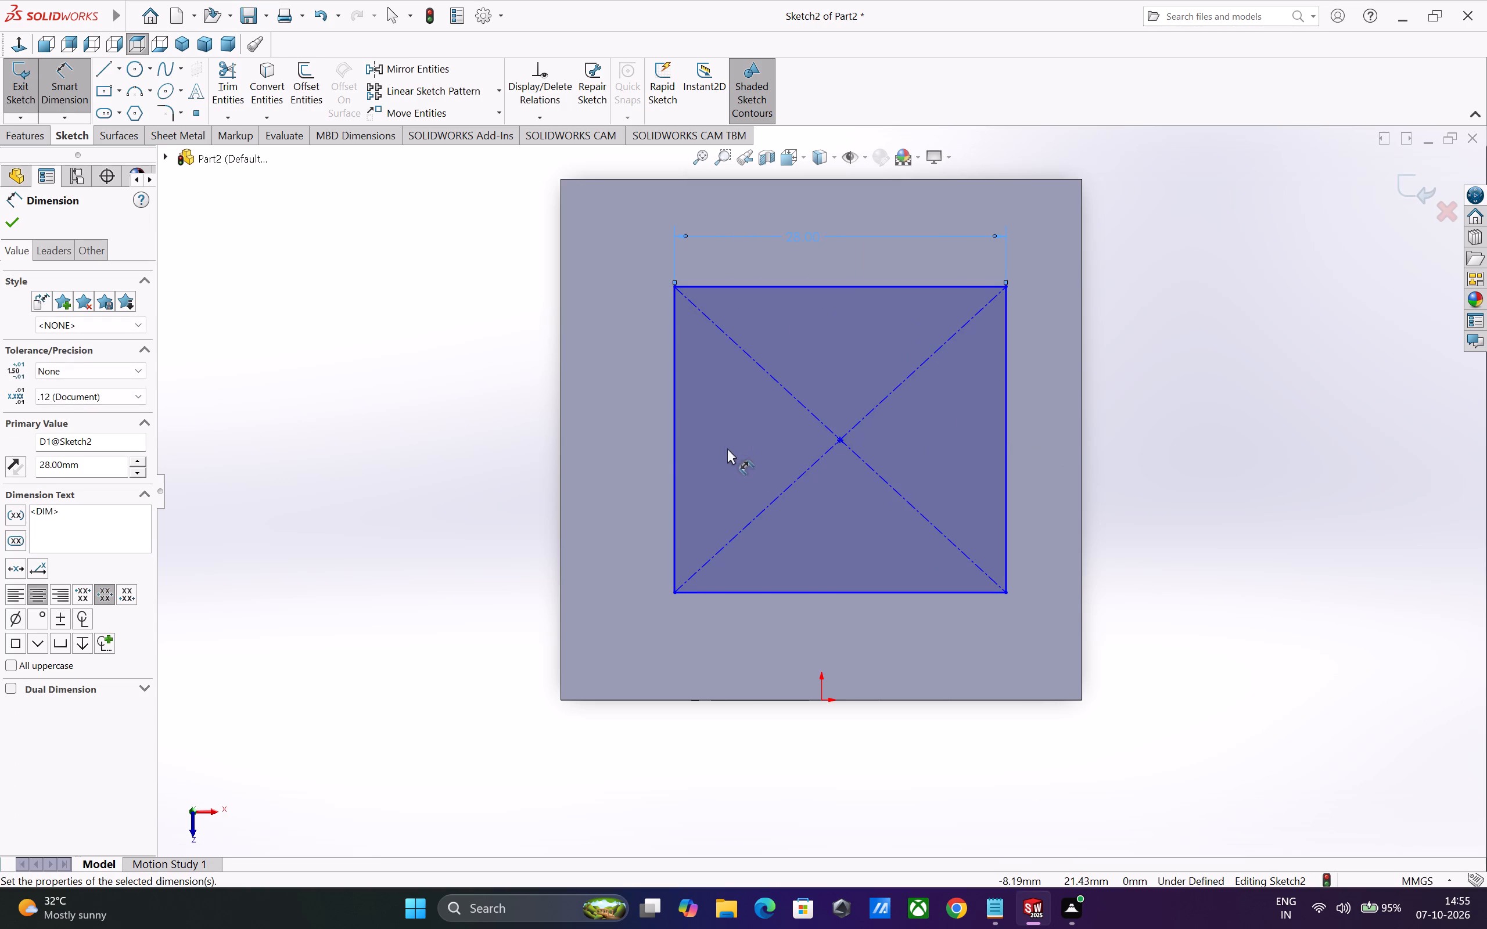
pyautogui.click(673, 453)
pyautogui.click(634, 454)
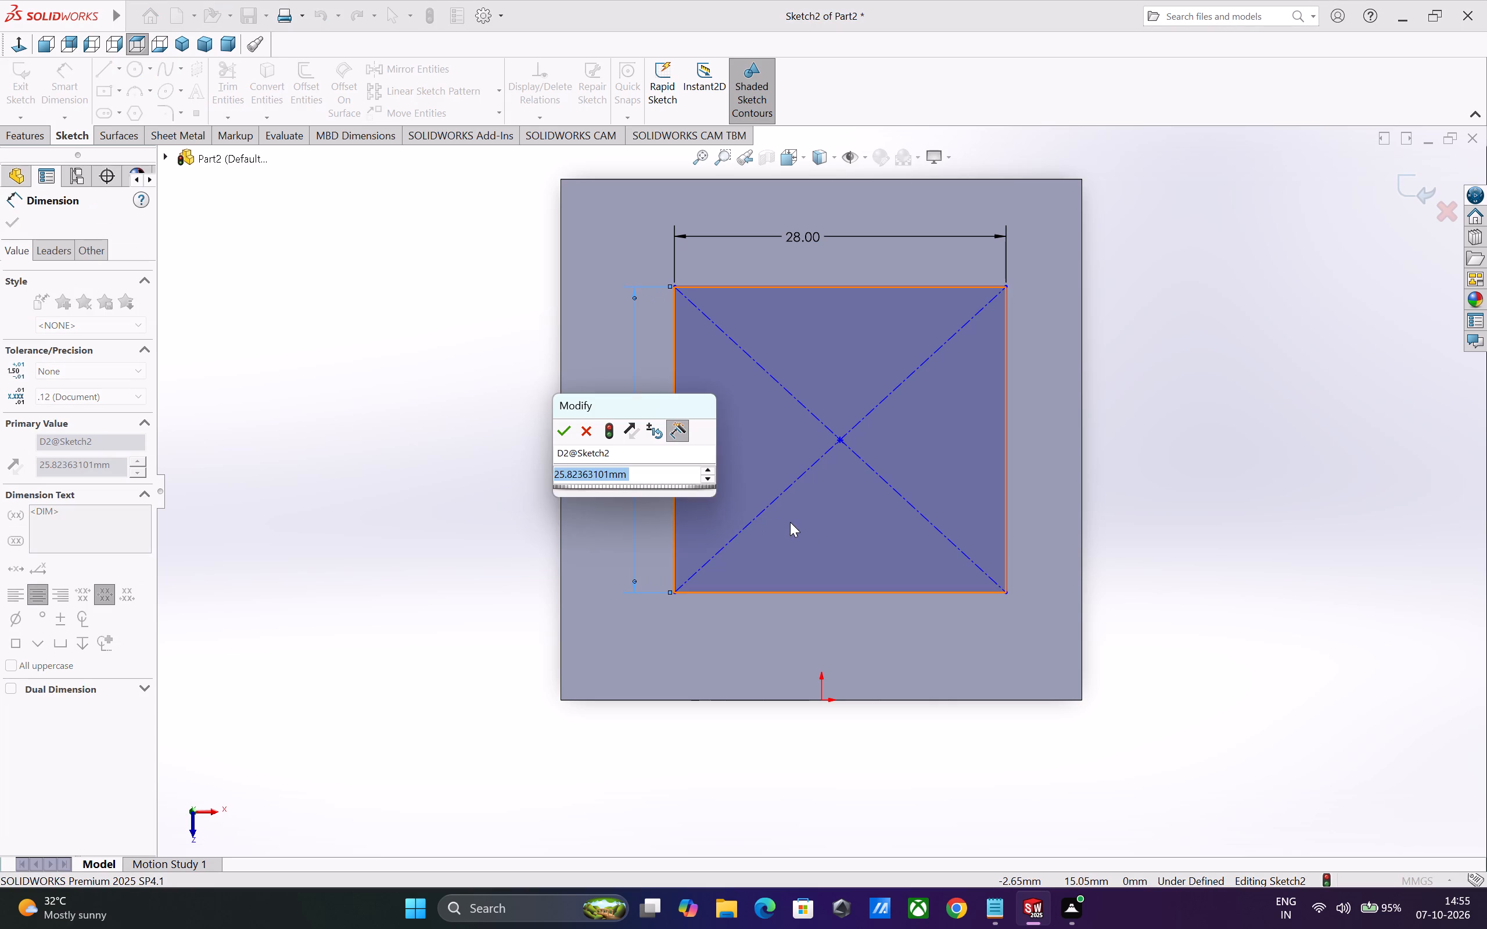
pyautogui.press('2')
pyautogui.press('8')
pyautogui.press('Return')
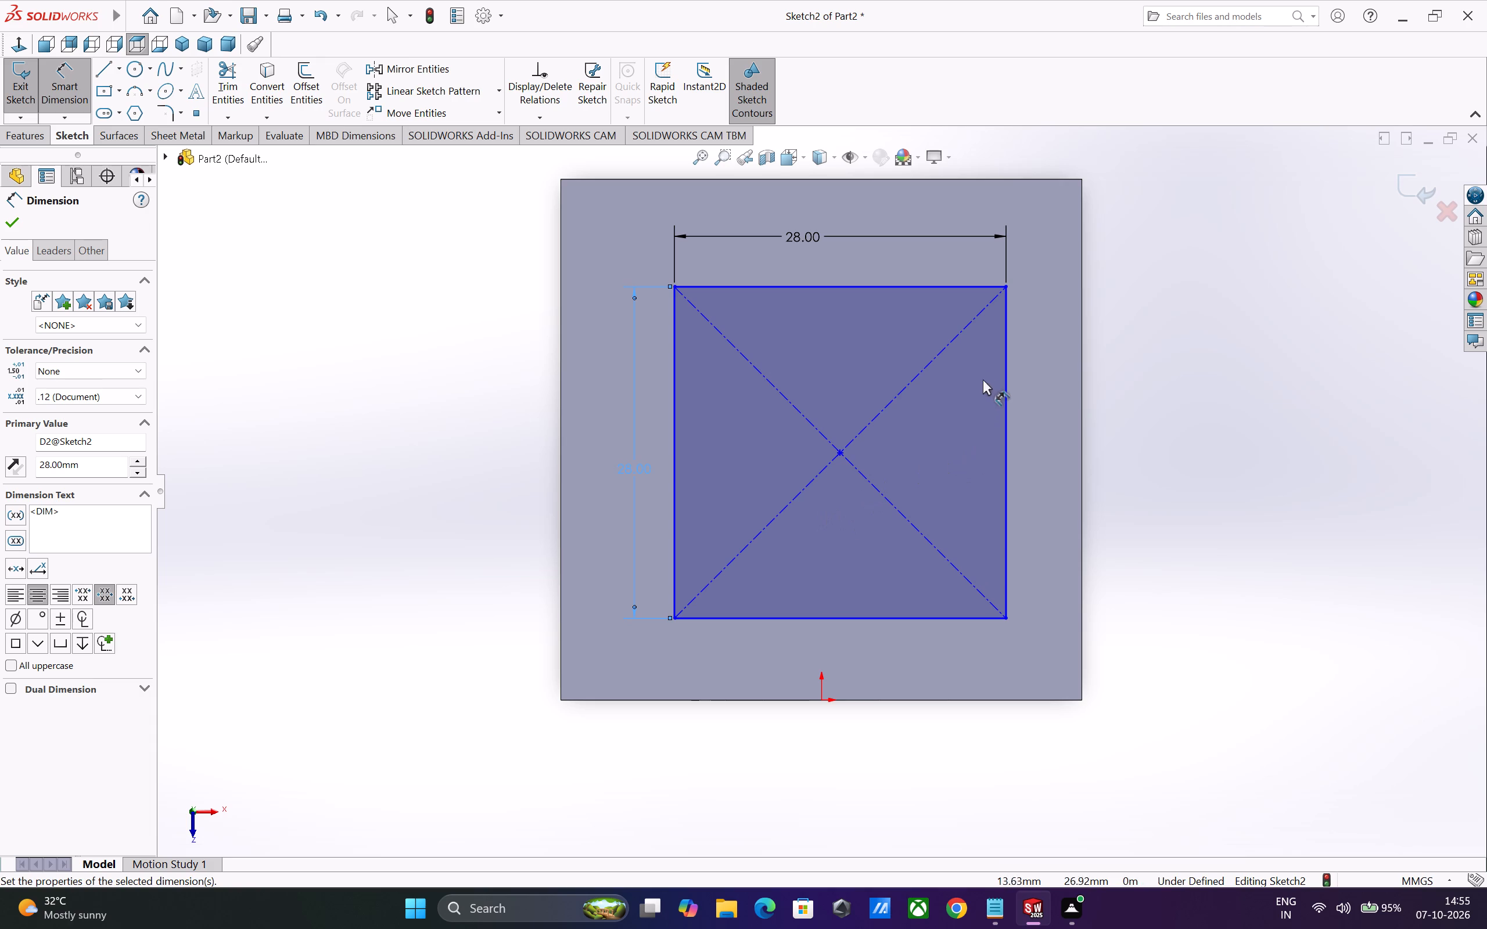
# Position the square 8 mm from the top face's rear edge and 8 mm from its right edge.
pyautogui.click(951, 289)
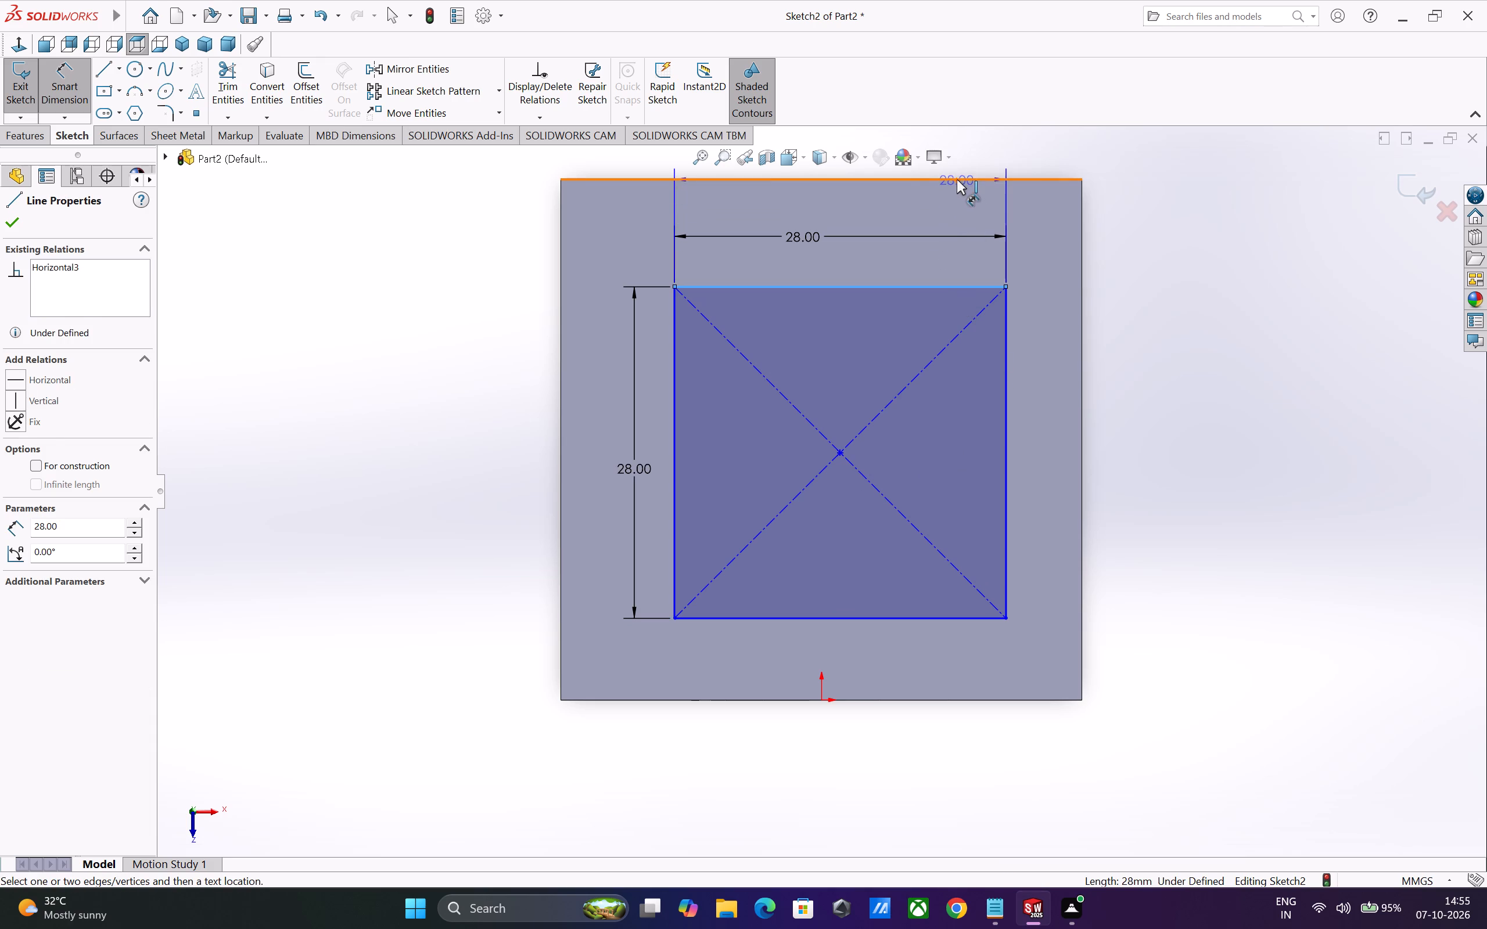
pyautogui.click(957, 179)
pyautogui.click(1099, 213)
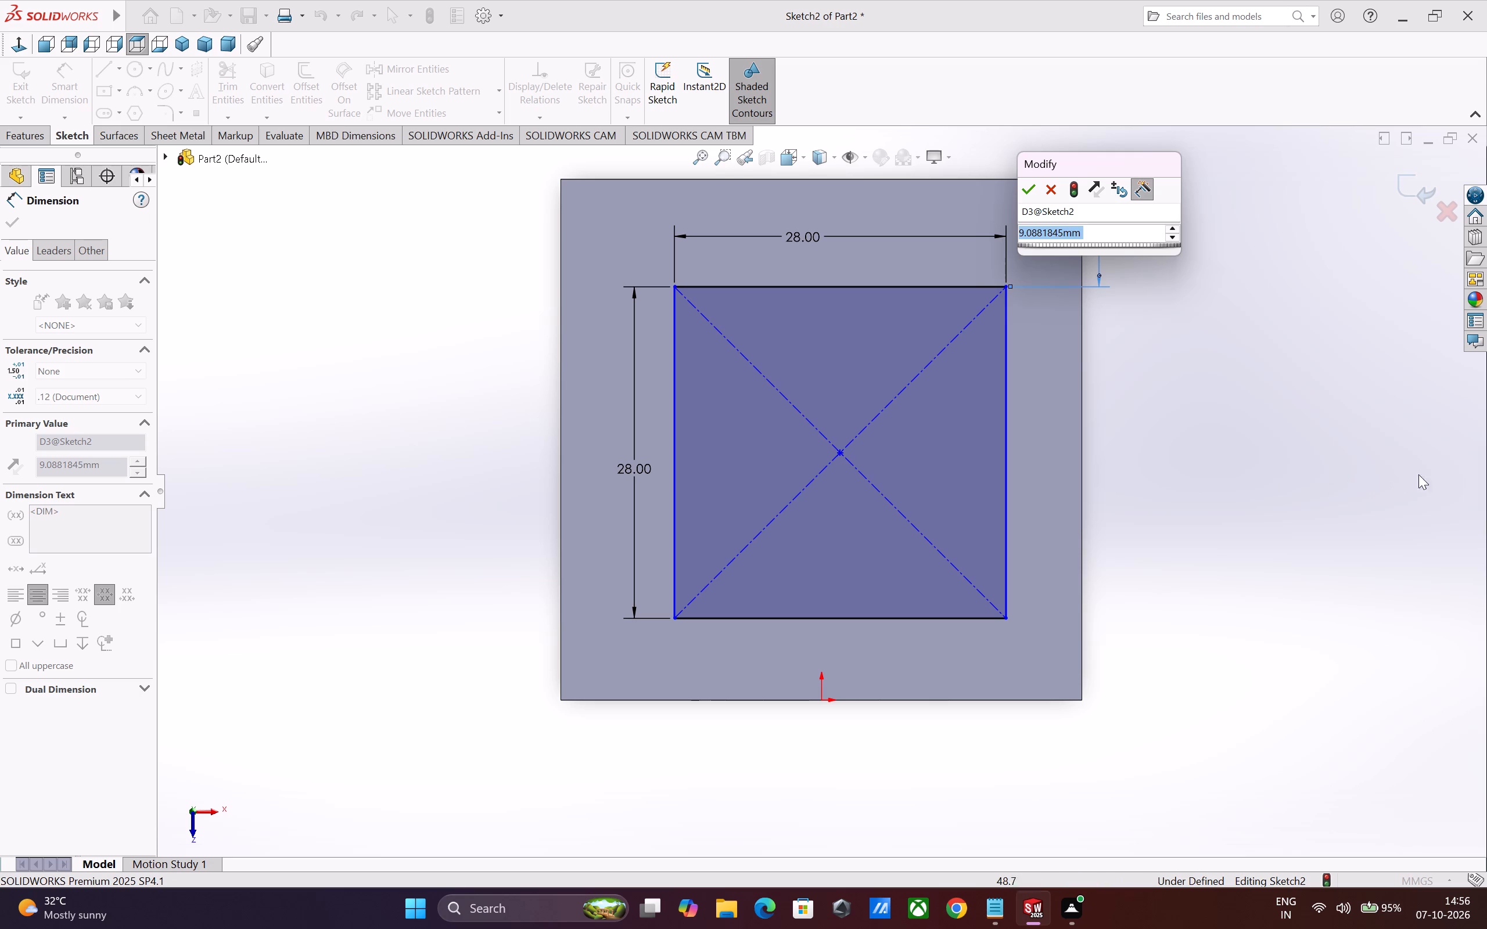
pyautogui.press('8')
pyautogui.press('Return')
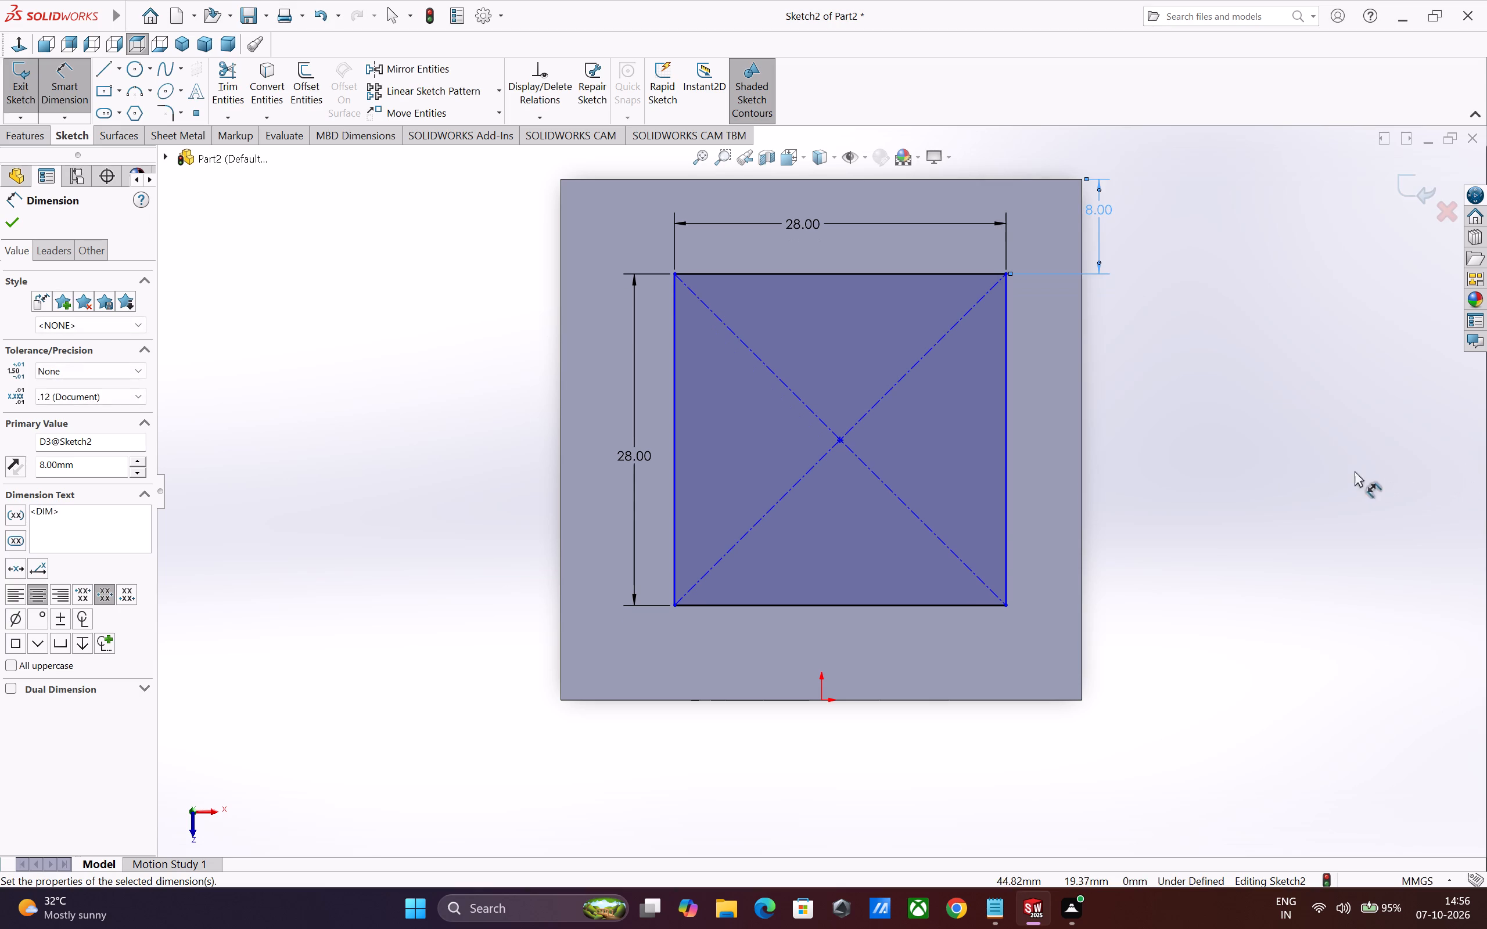
pyautogui.click(1008, 464)
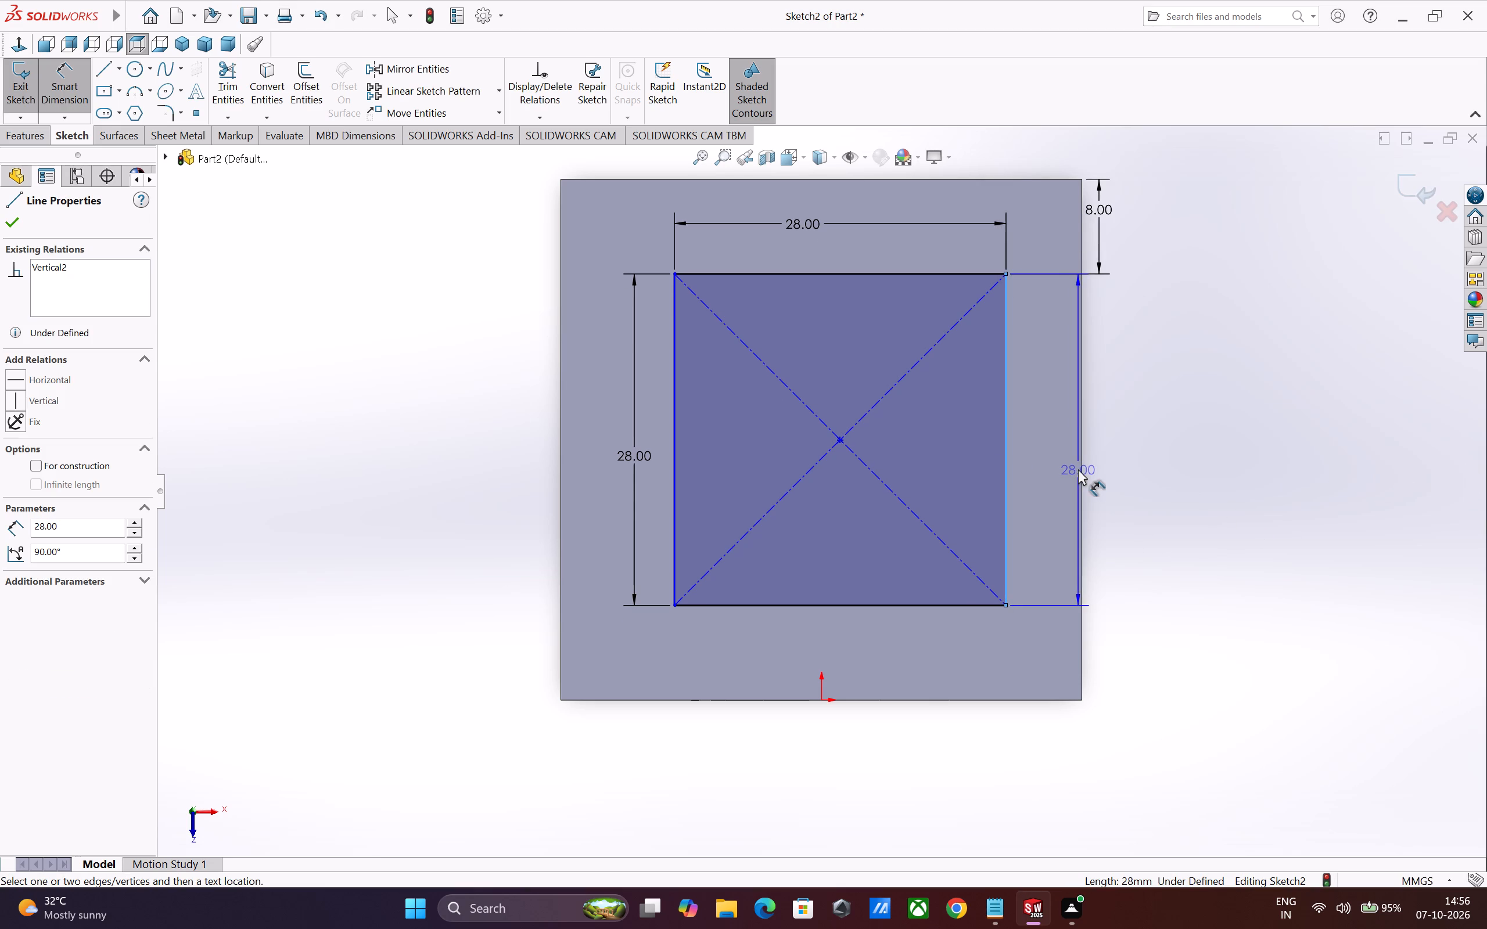
pyautogui.click(1081, 468)
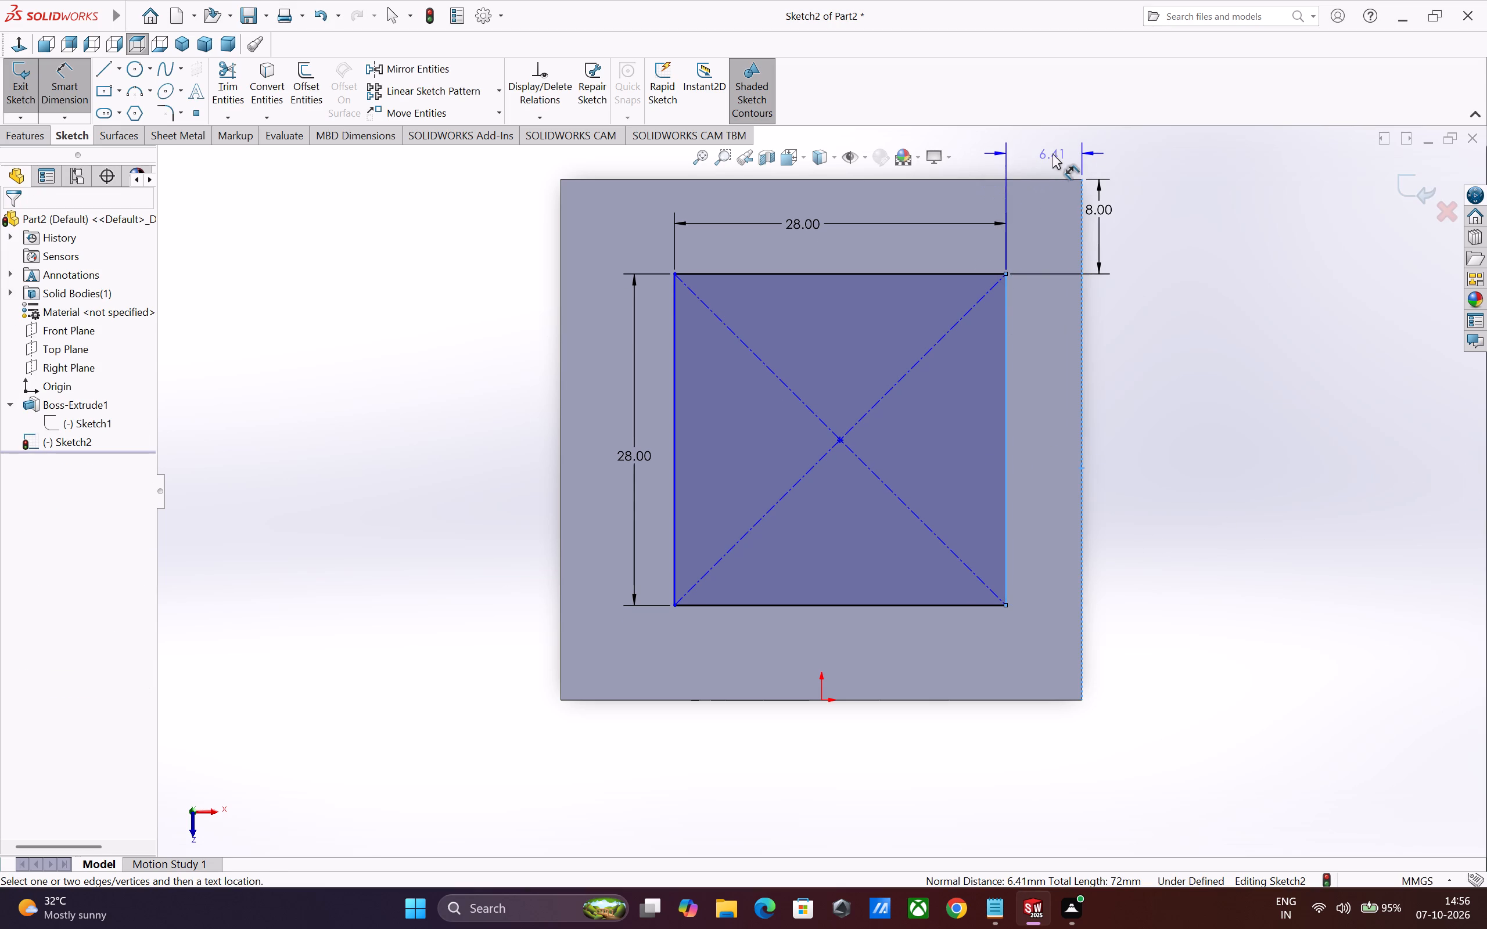
pyautogui.click(1053, 153)
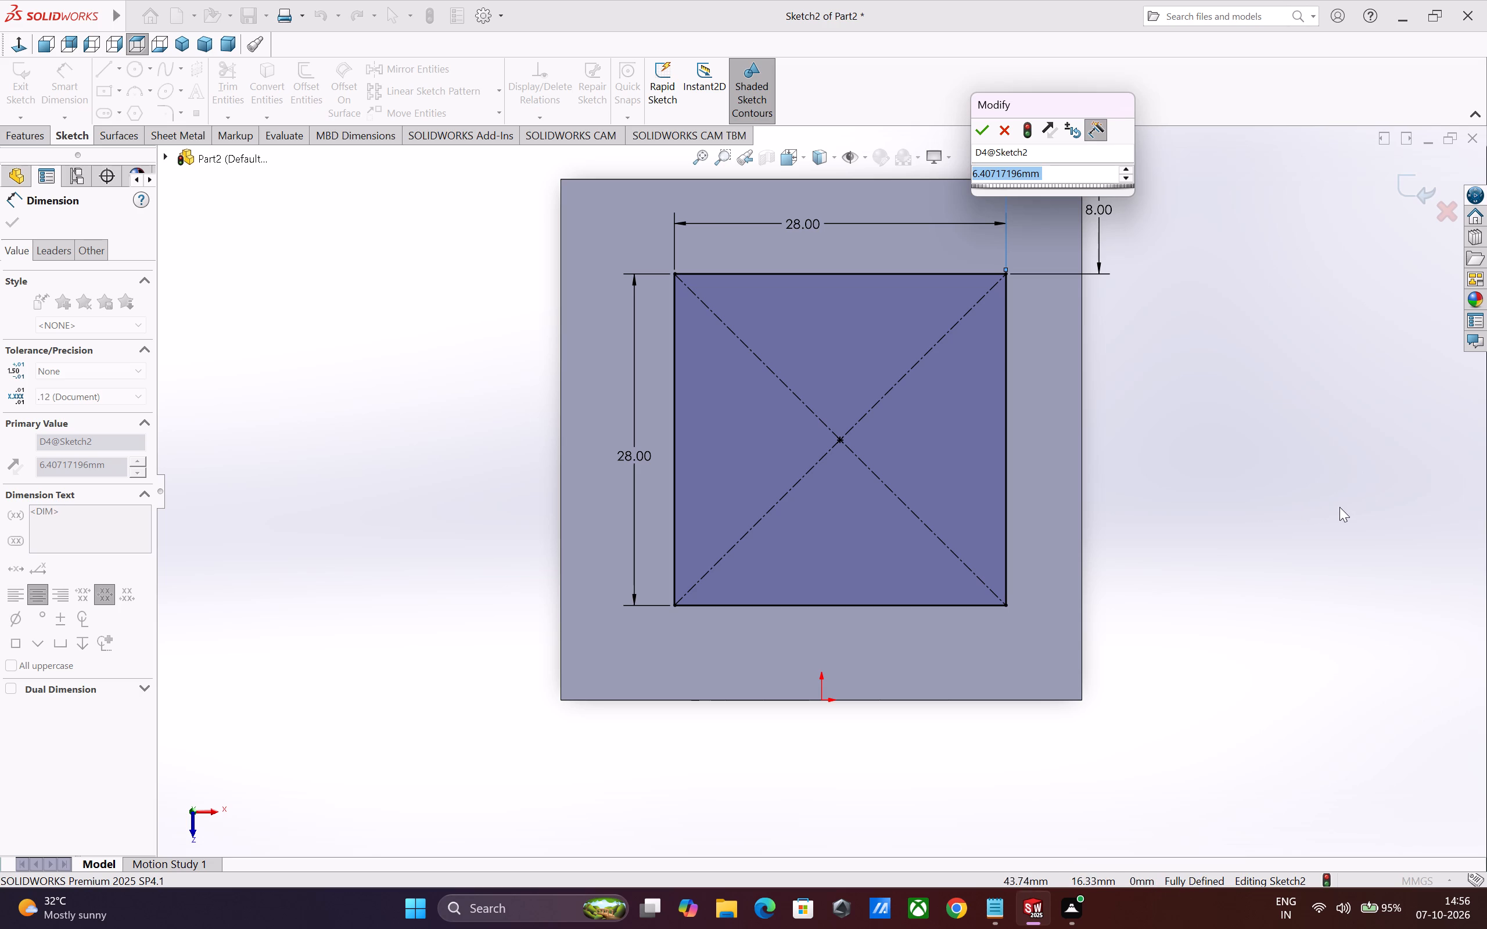
pyautogui.press('8')
pyautogui.press('Return')
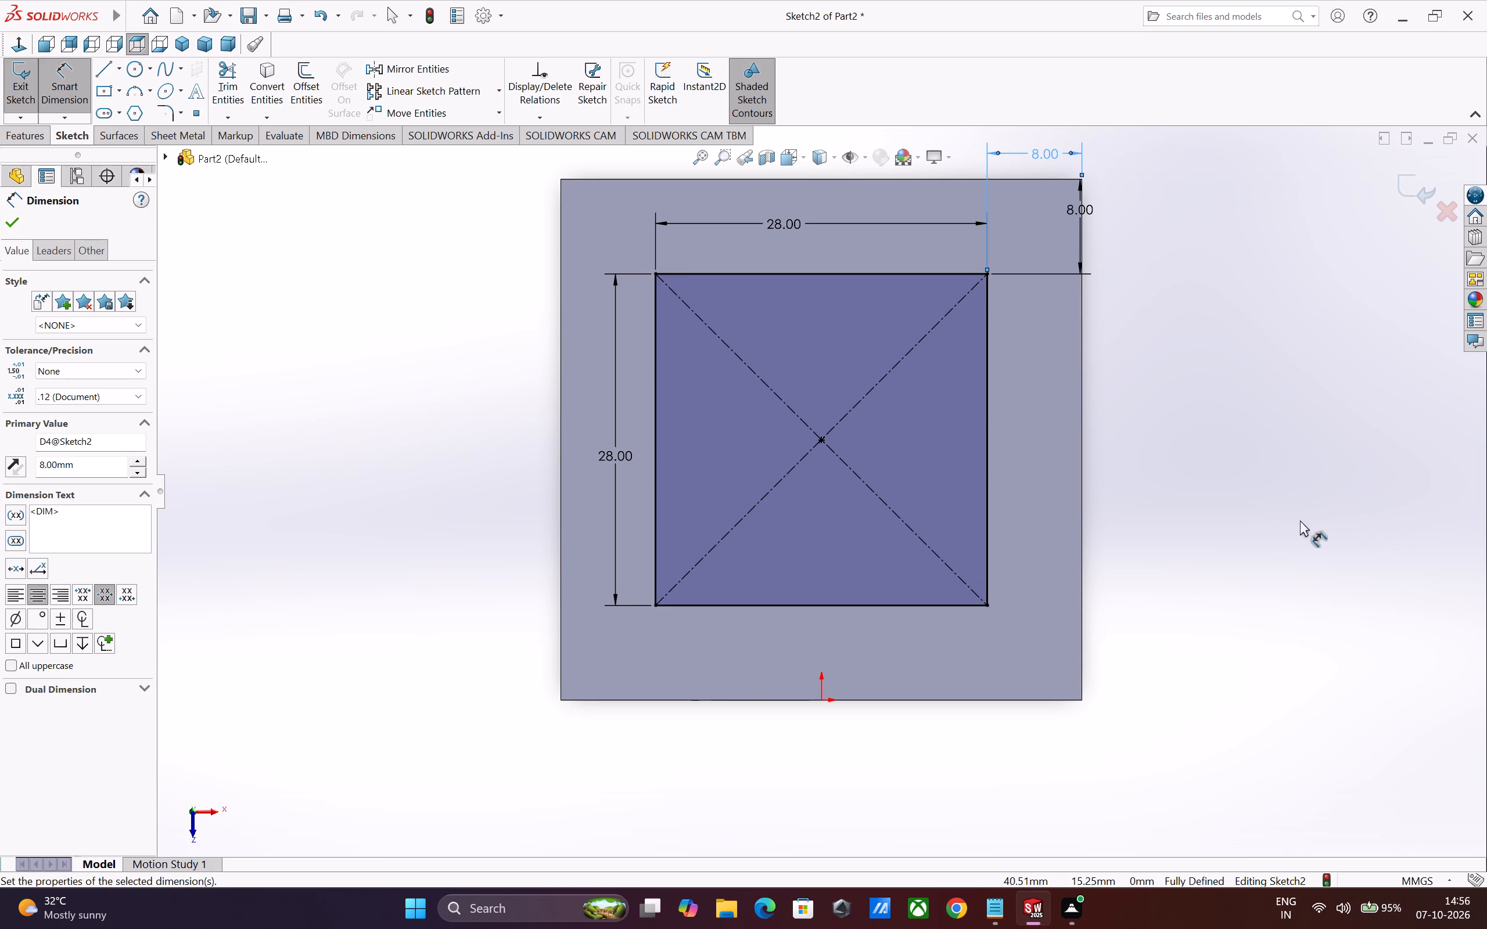
pyautogui.click(1301, 520)
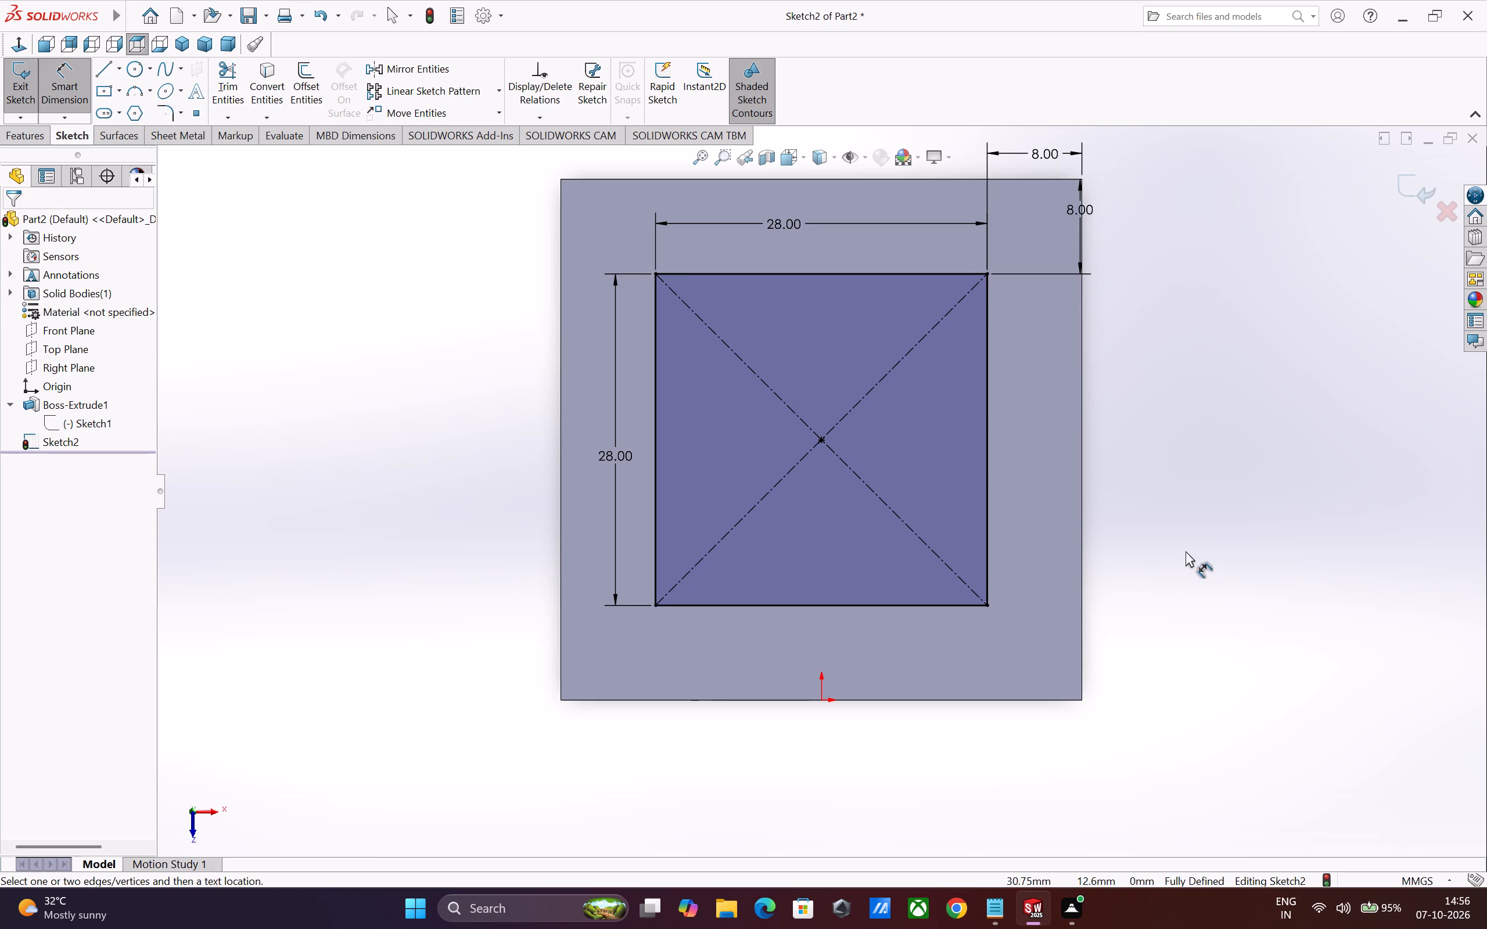
# Move the rear-edge 8 mm dimension outward, clear of the block's outline.
pyautogui.scroll(2, 1190, 549)
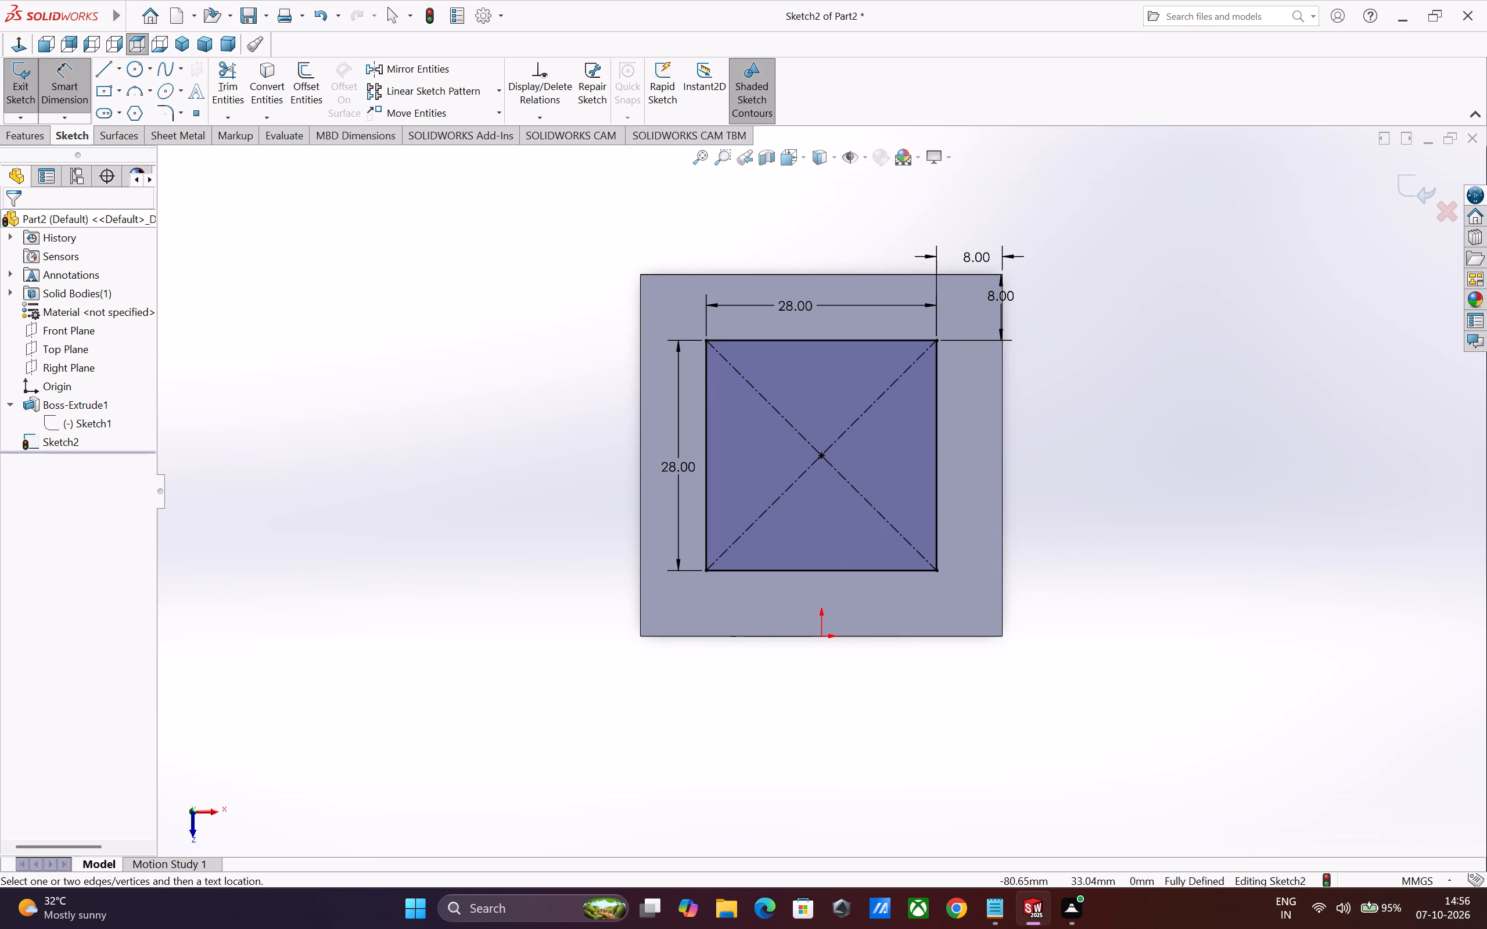
pyautogui.moveTo(994, 298); pyautogui.dragTo(1019, 299)
pyautogui.click(1089, 409)
pyautogui.press('Escape')
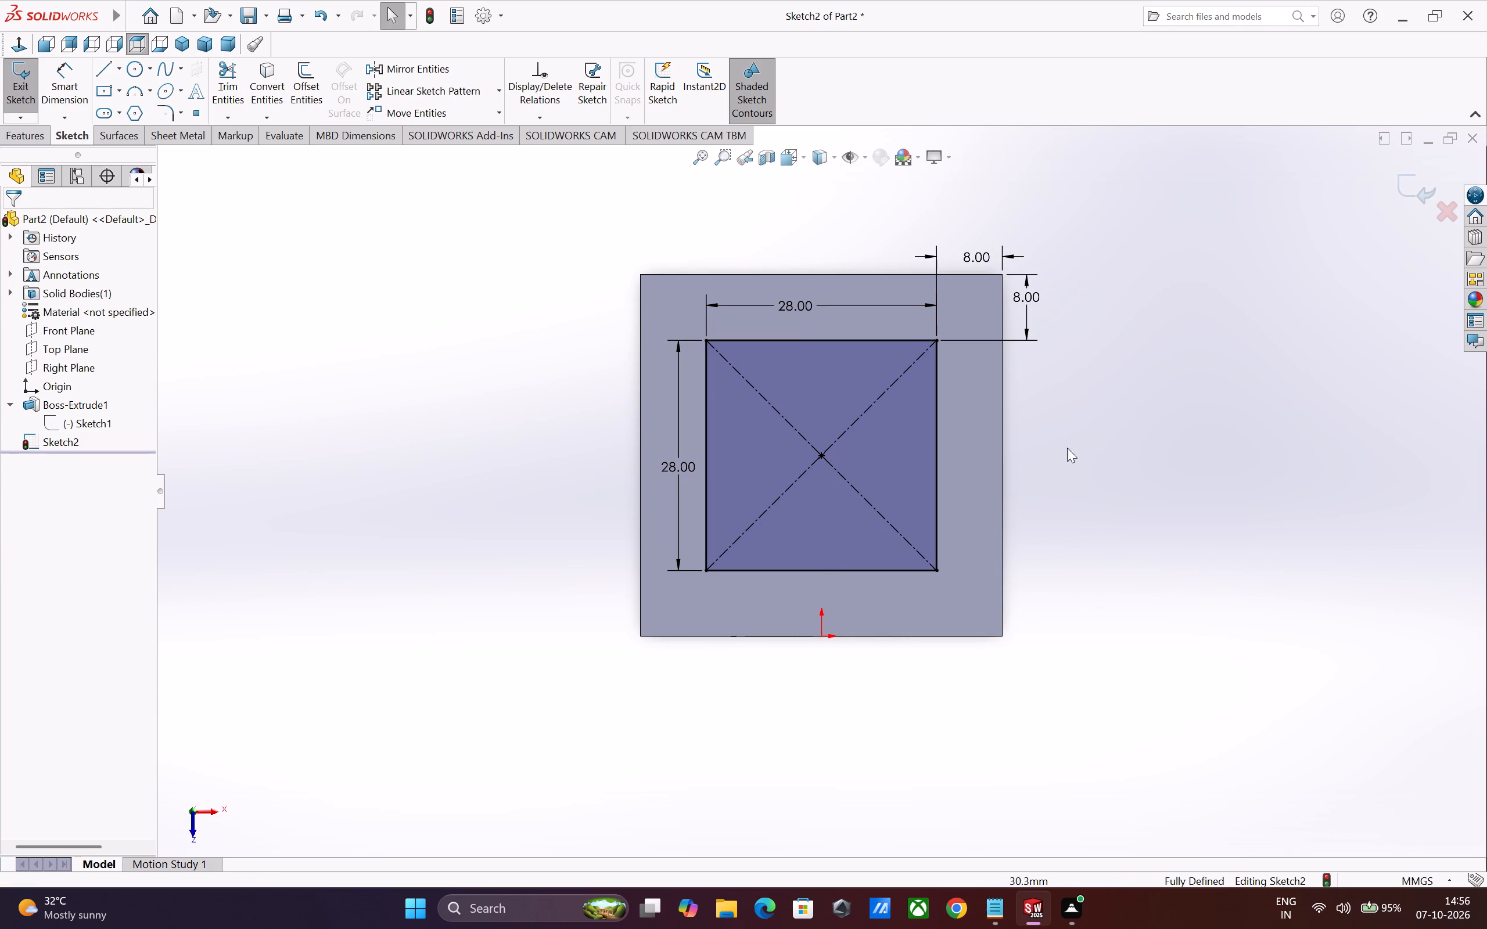
# Cut the 28 mm square 5 mm deep into the block's top face with a blind Extruded Cut.
pyautogui.click(31, 134)
pyautogui.click(250, 90)
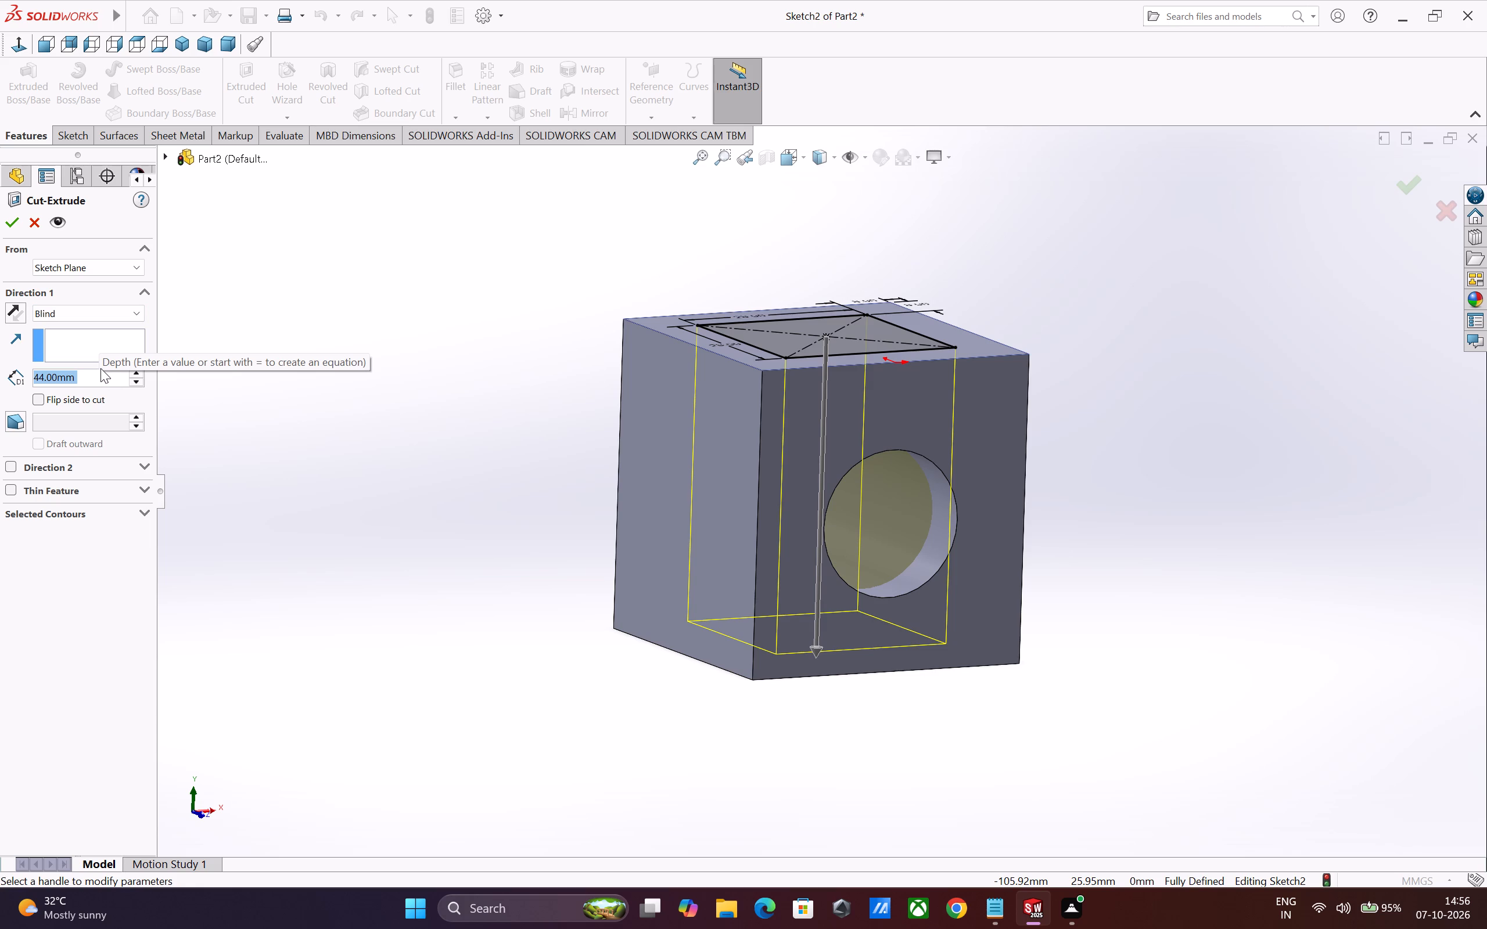
pyautogui.press('5')
pyautogui.press('Return')
pyautogui.moveTo(498, 437); pyautogui.dragTo(487, 481, button='middle')
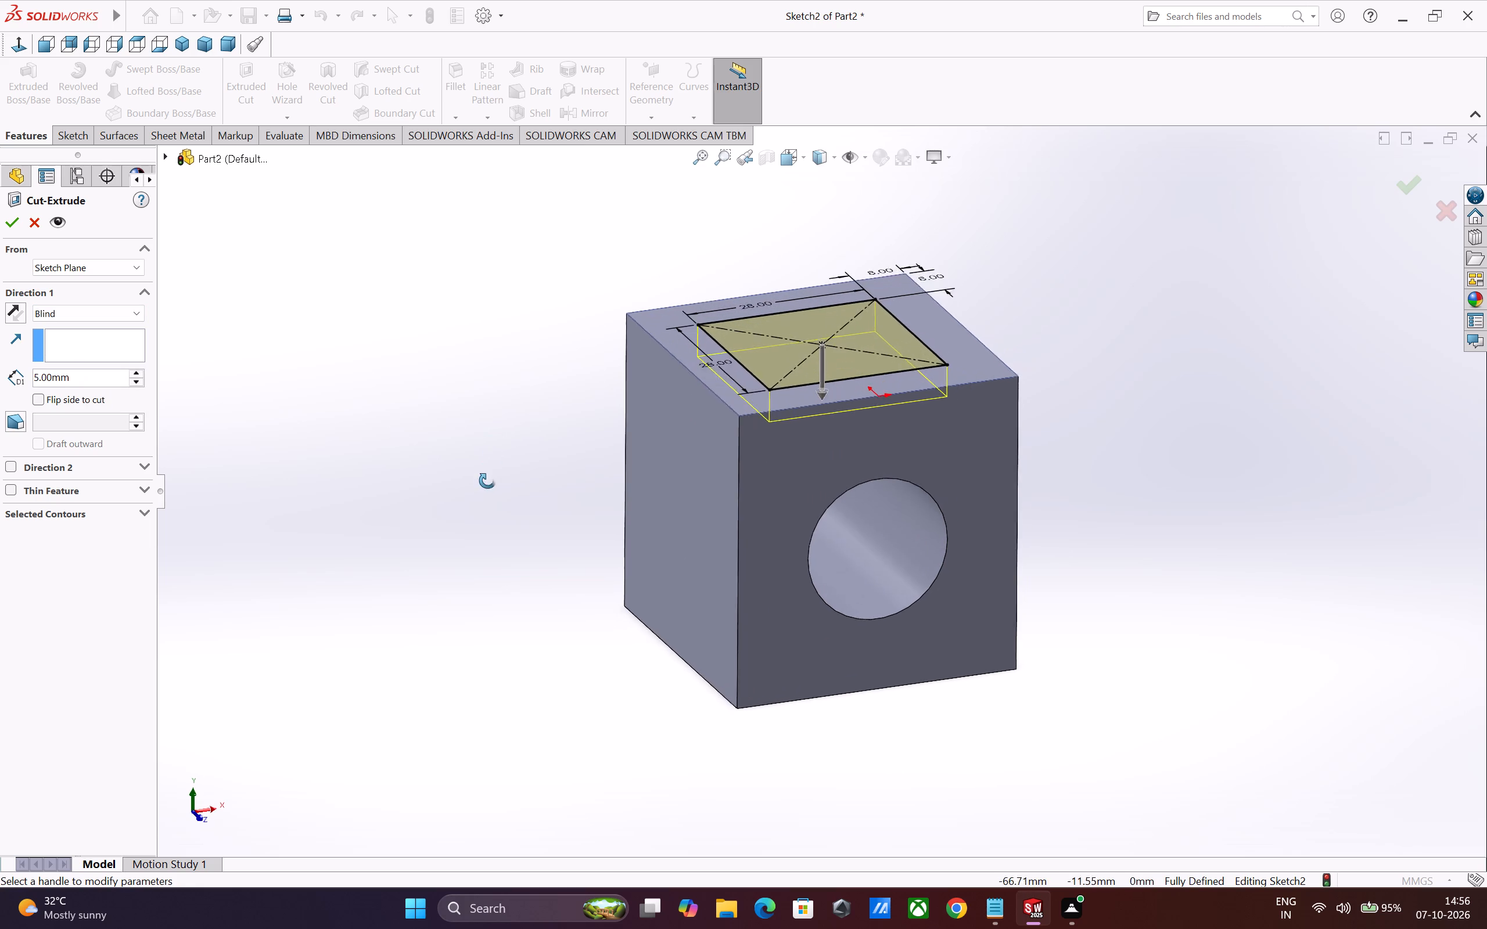
pyautogui.moveTo(487, 481); pyautogui.dragTo(473, 517, button='middle')
pyautogui.click(13, 229)
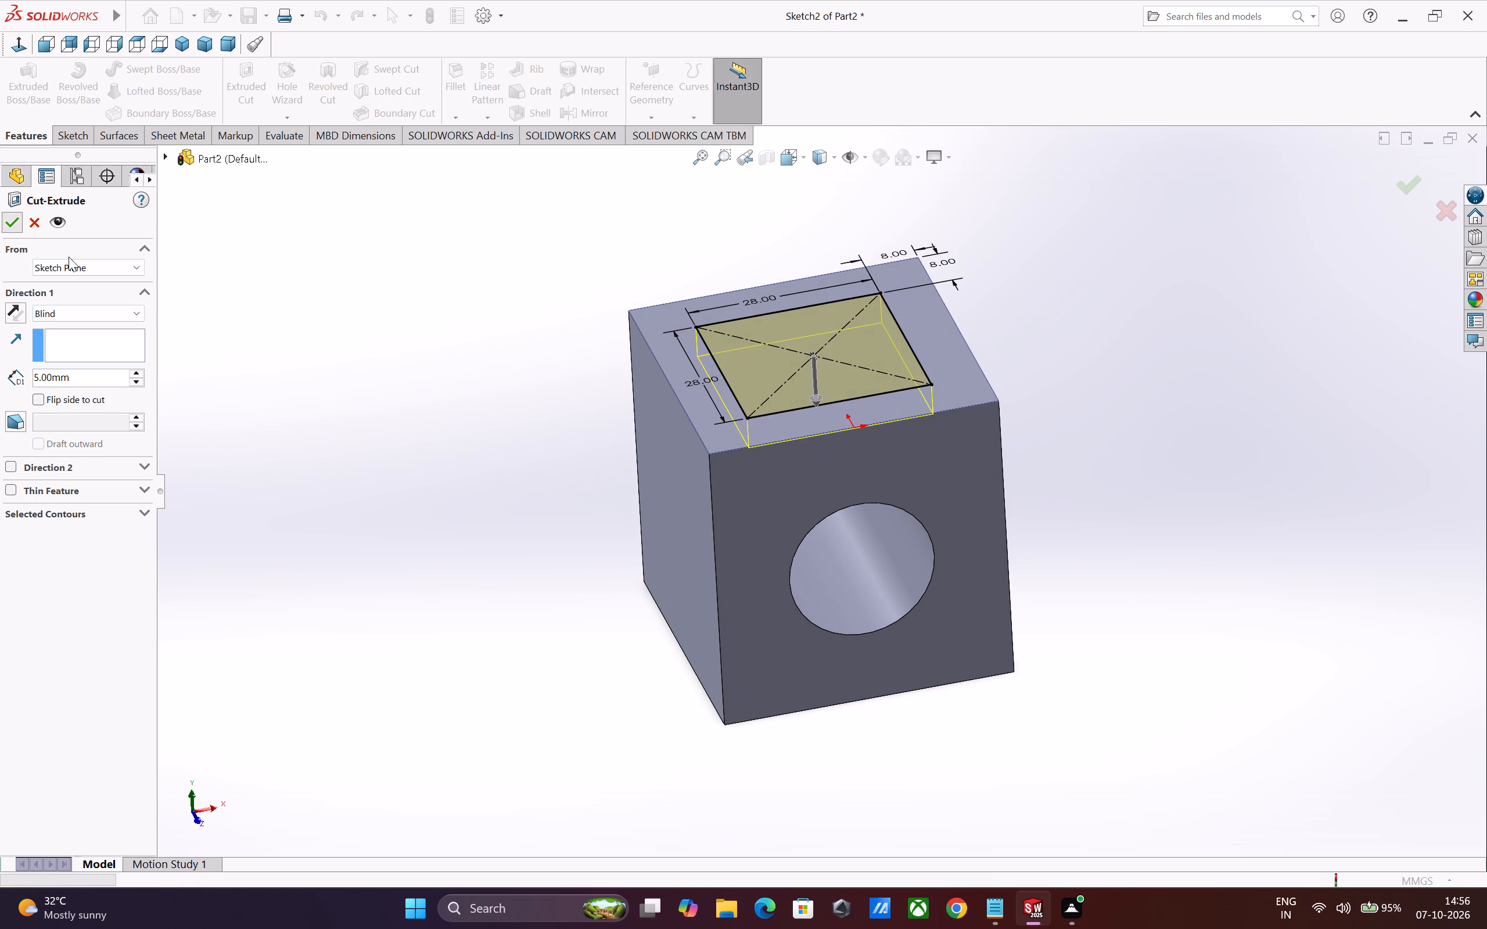
pyautogui.click(345, 422)
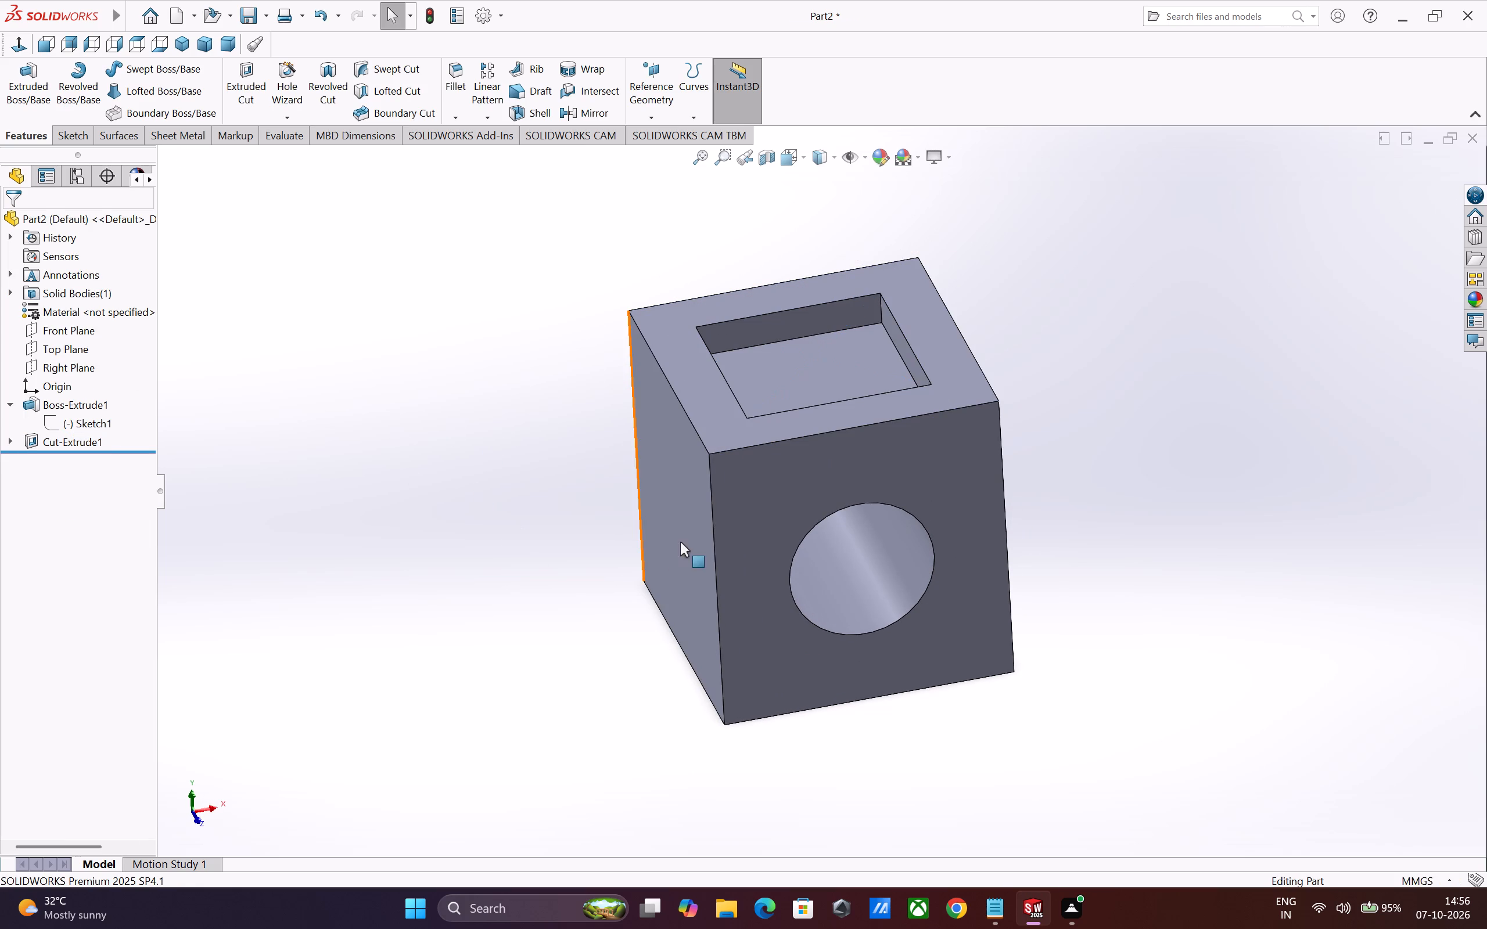
# Start a sketch on the block's left side face and draw a centre rectangle about 28 x 31 mm at the face's middle.
pyautogui.click(676, 540)
pyautogui.click(738, 500)
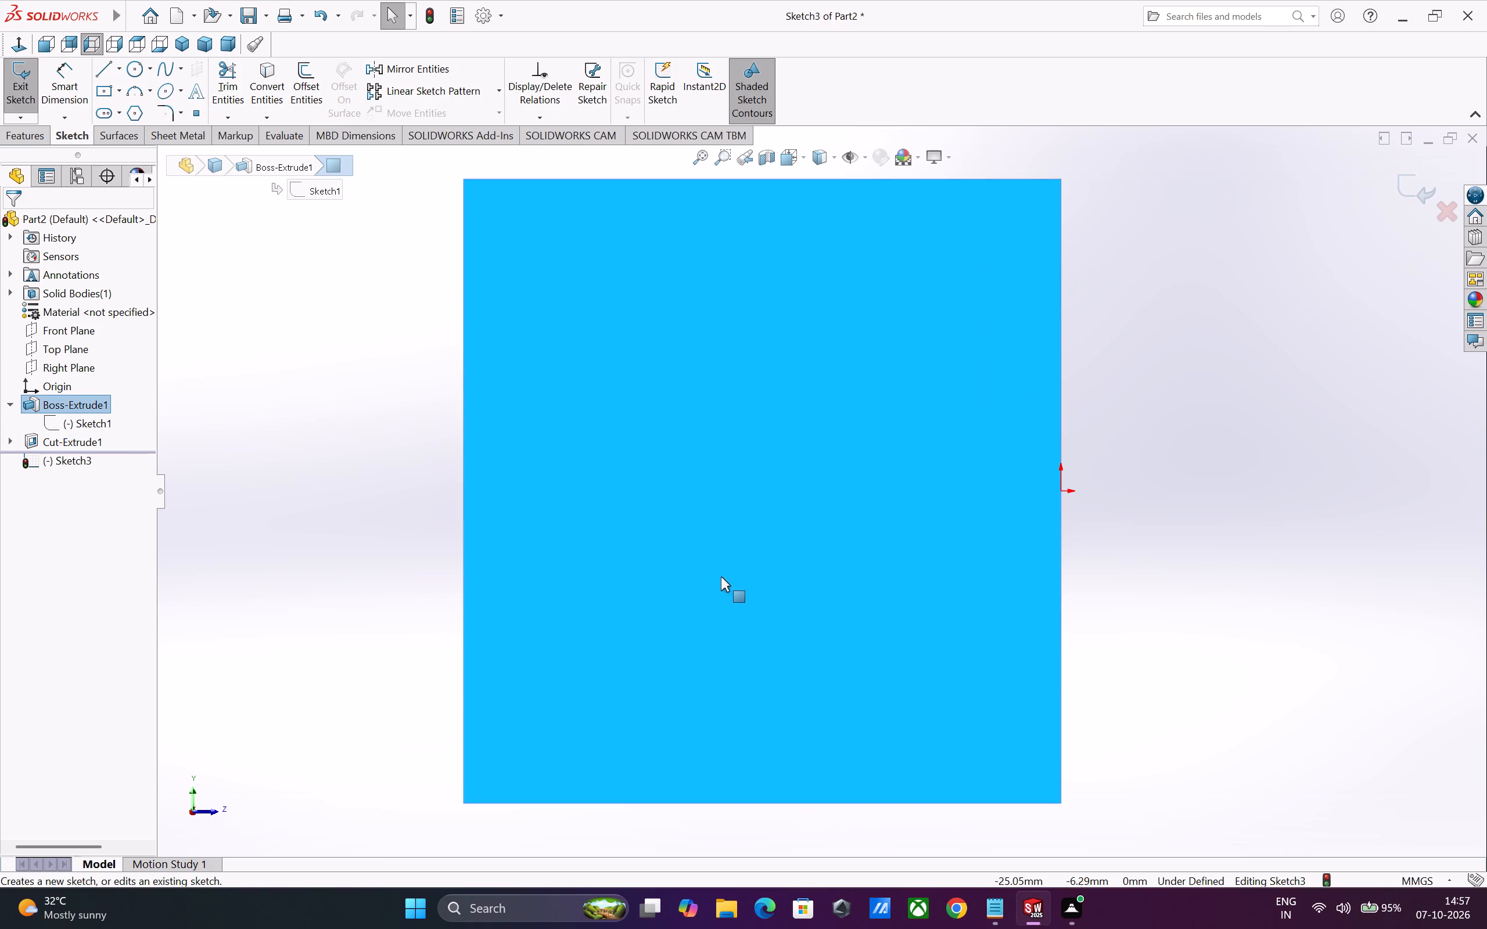
pyautogui.scroll(1, 460, 549)
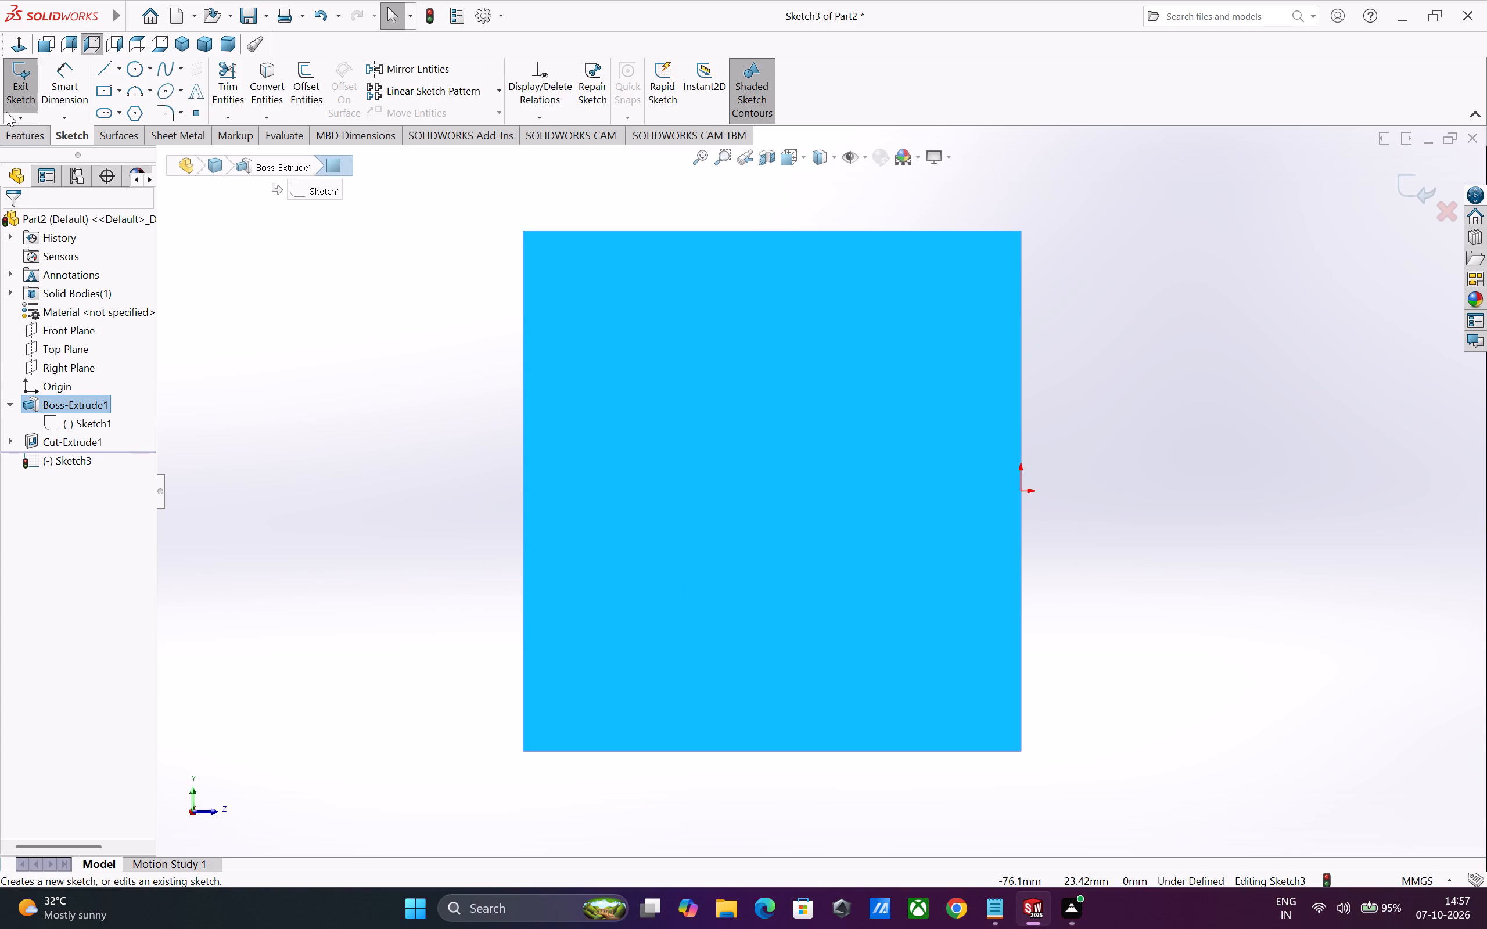
pyautogui.click(103, 94)
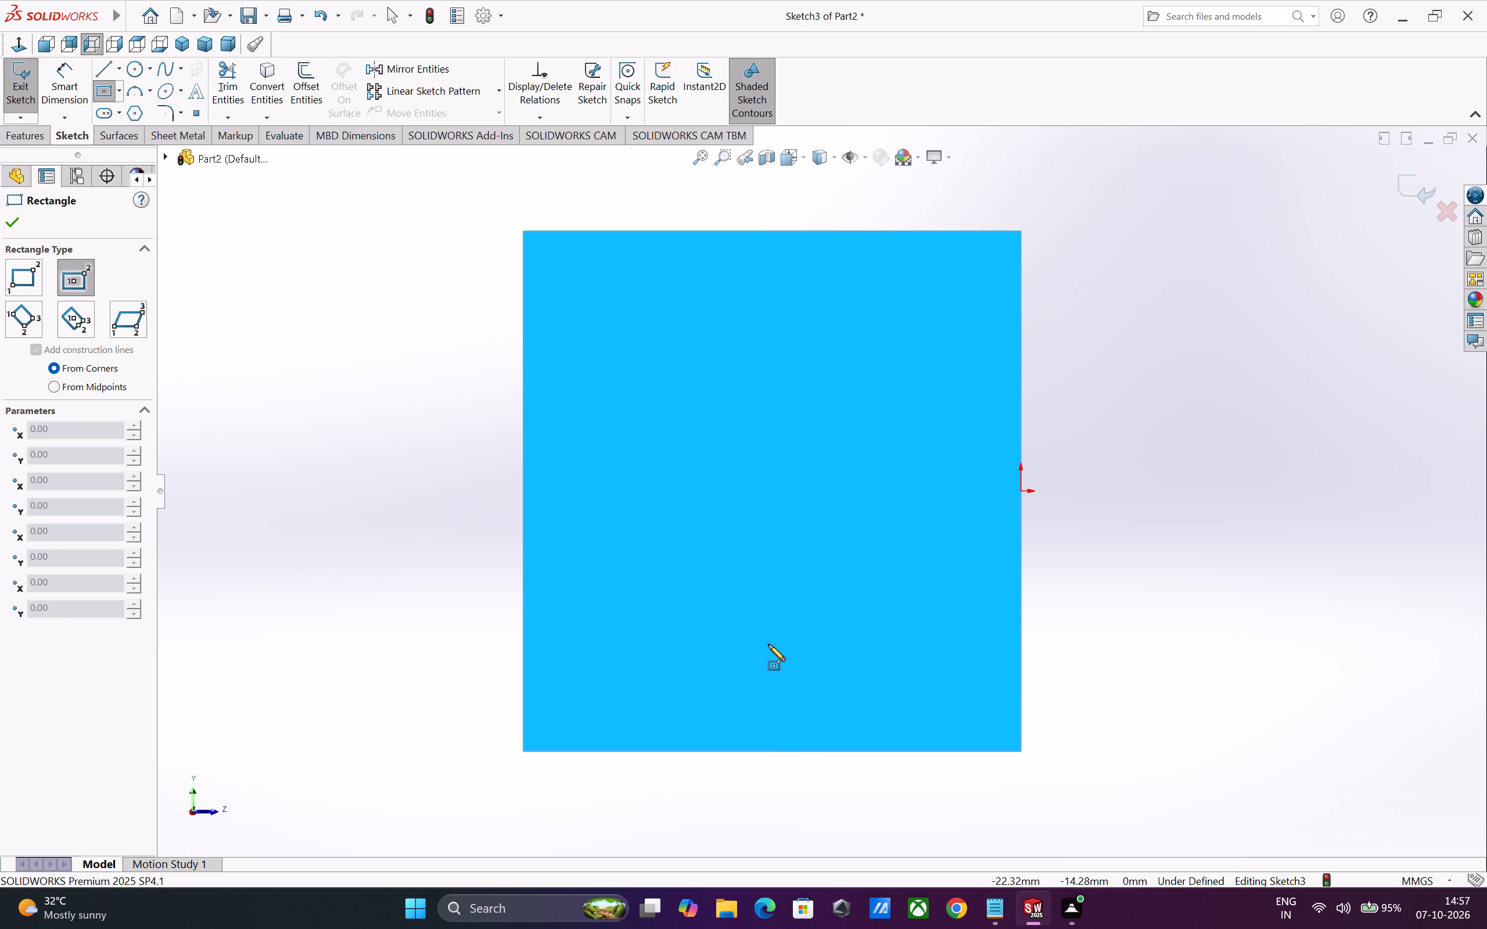
pyautogui.click(773, 489)
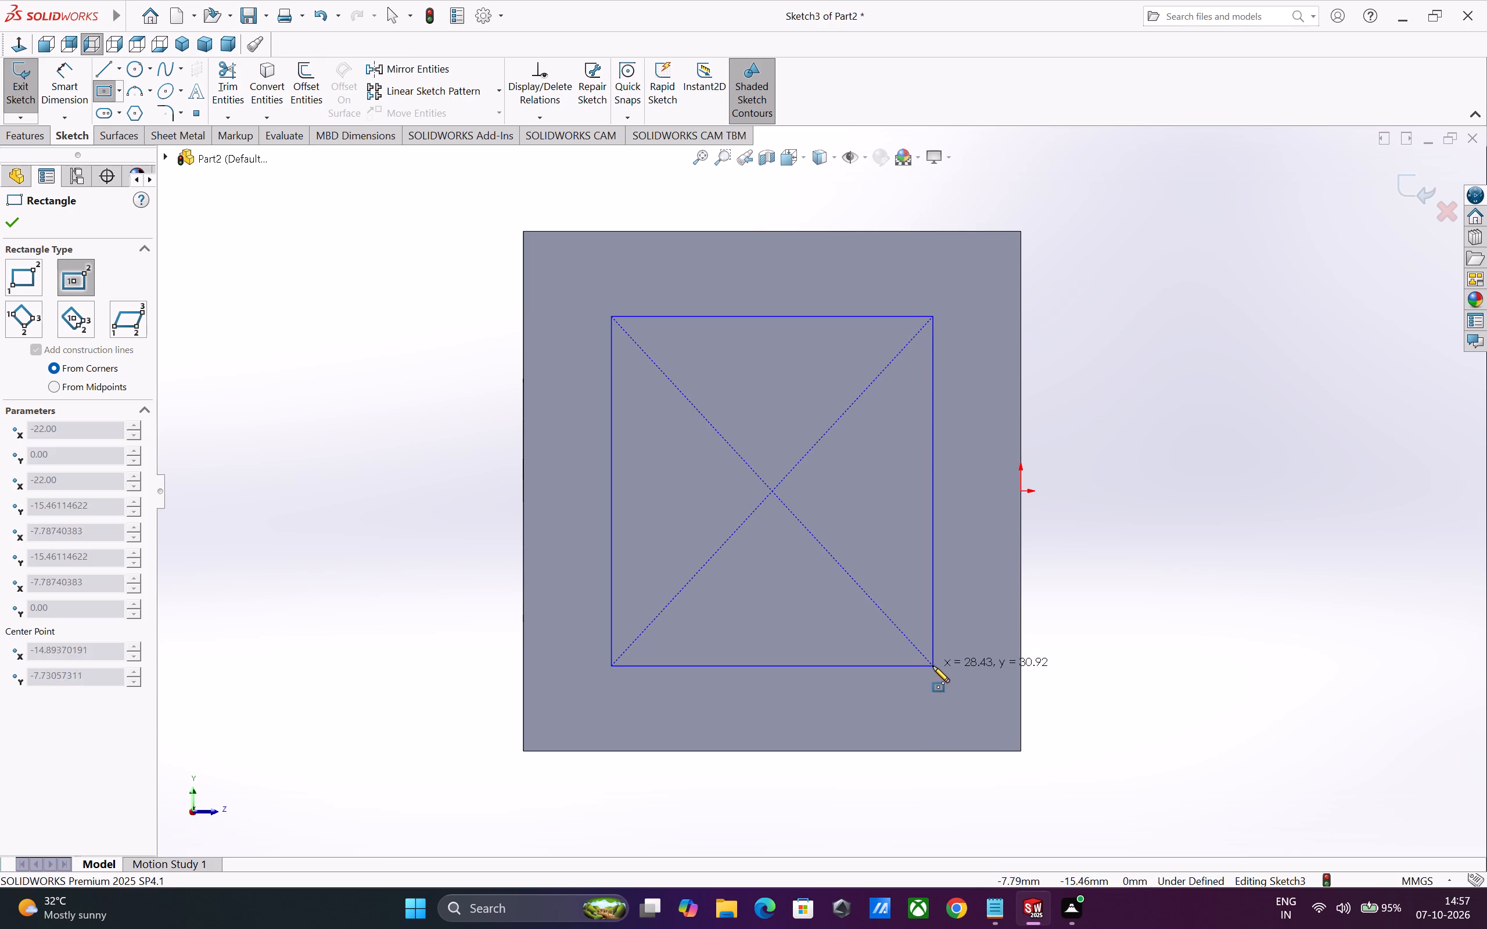
pyautogui.click(933, 666)
pyautogui.press('Escape')
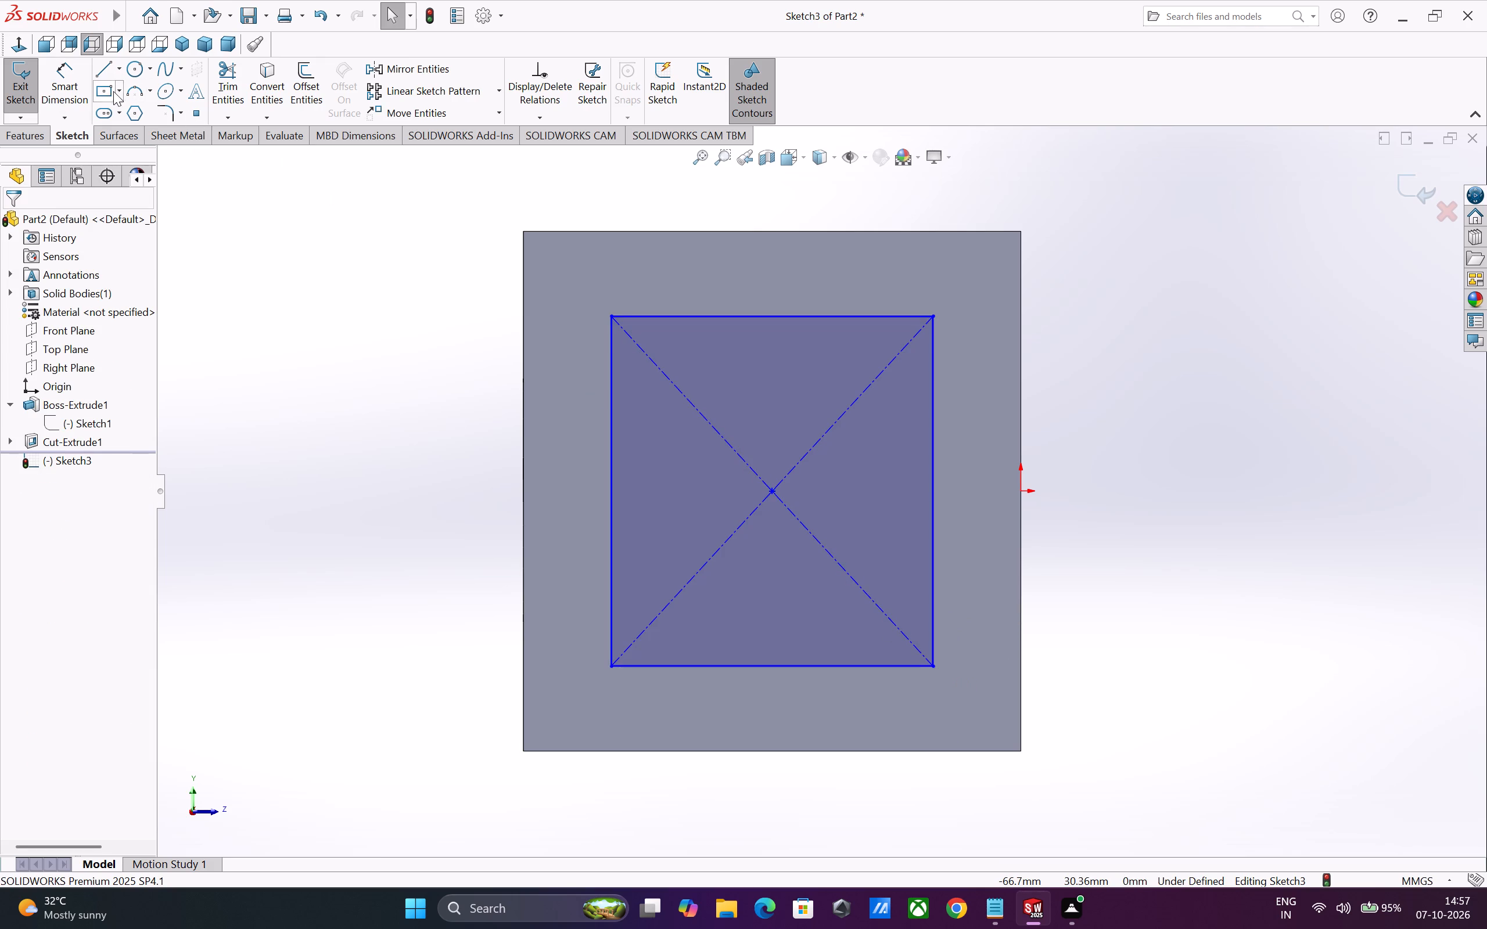
# Draw a smaller centre rectangle, about 15 x 19 mm, inside the first one and sharing its centre point.
pyautogui.click(106, 91)
pyautogui.click(771, 493)
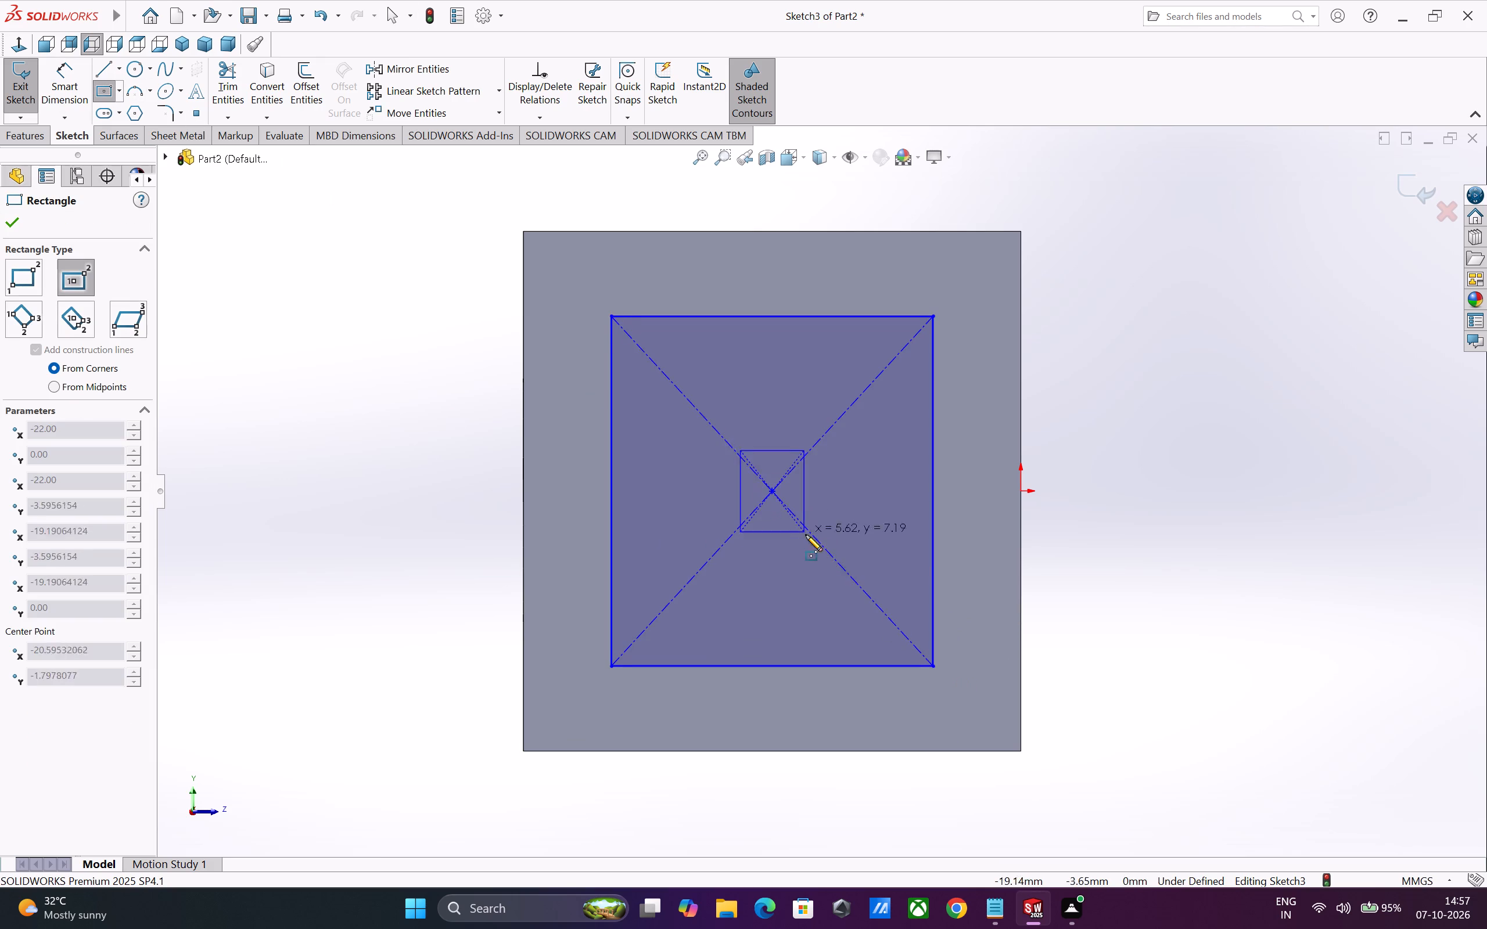
pyautogui.click(861, 603)
pyautogui.press('Escape')
pyautogui.press('Escape')
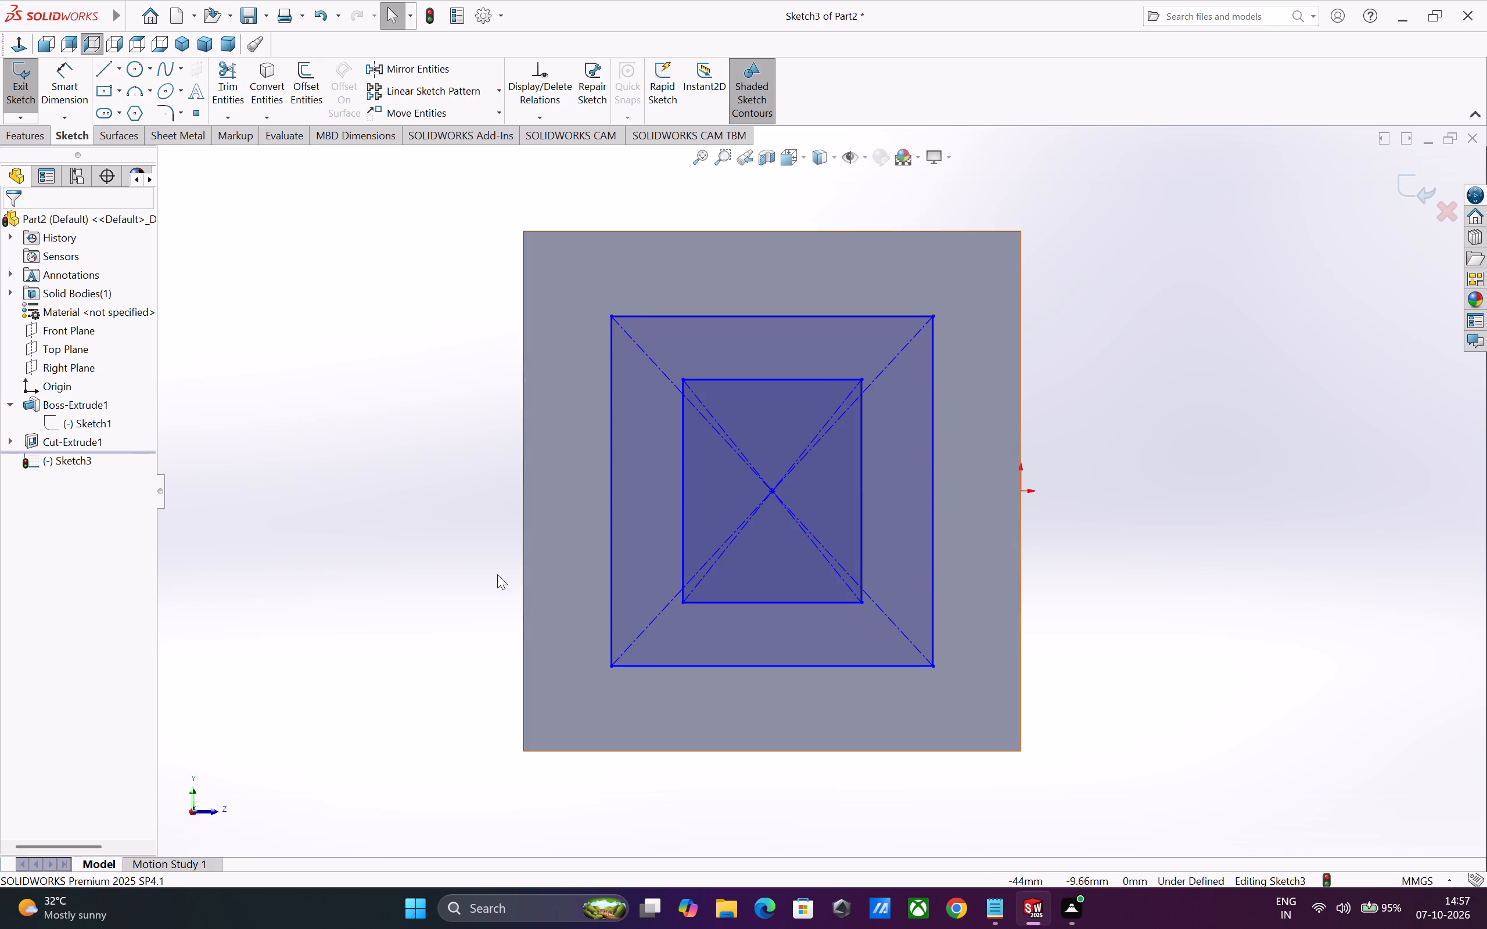
# Dimension the outer rectangle on the side face to 30 mm high and 26 mm wide.
pyautogui.click(67, 96)
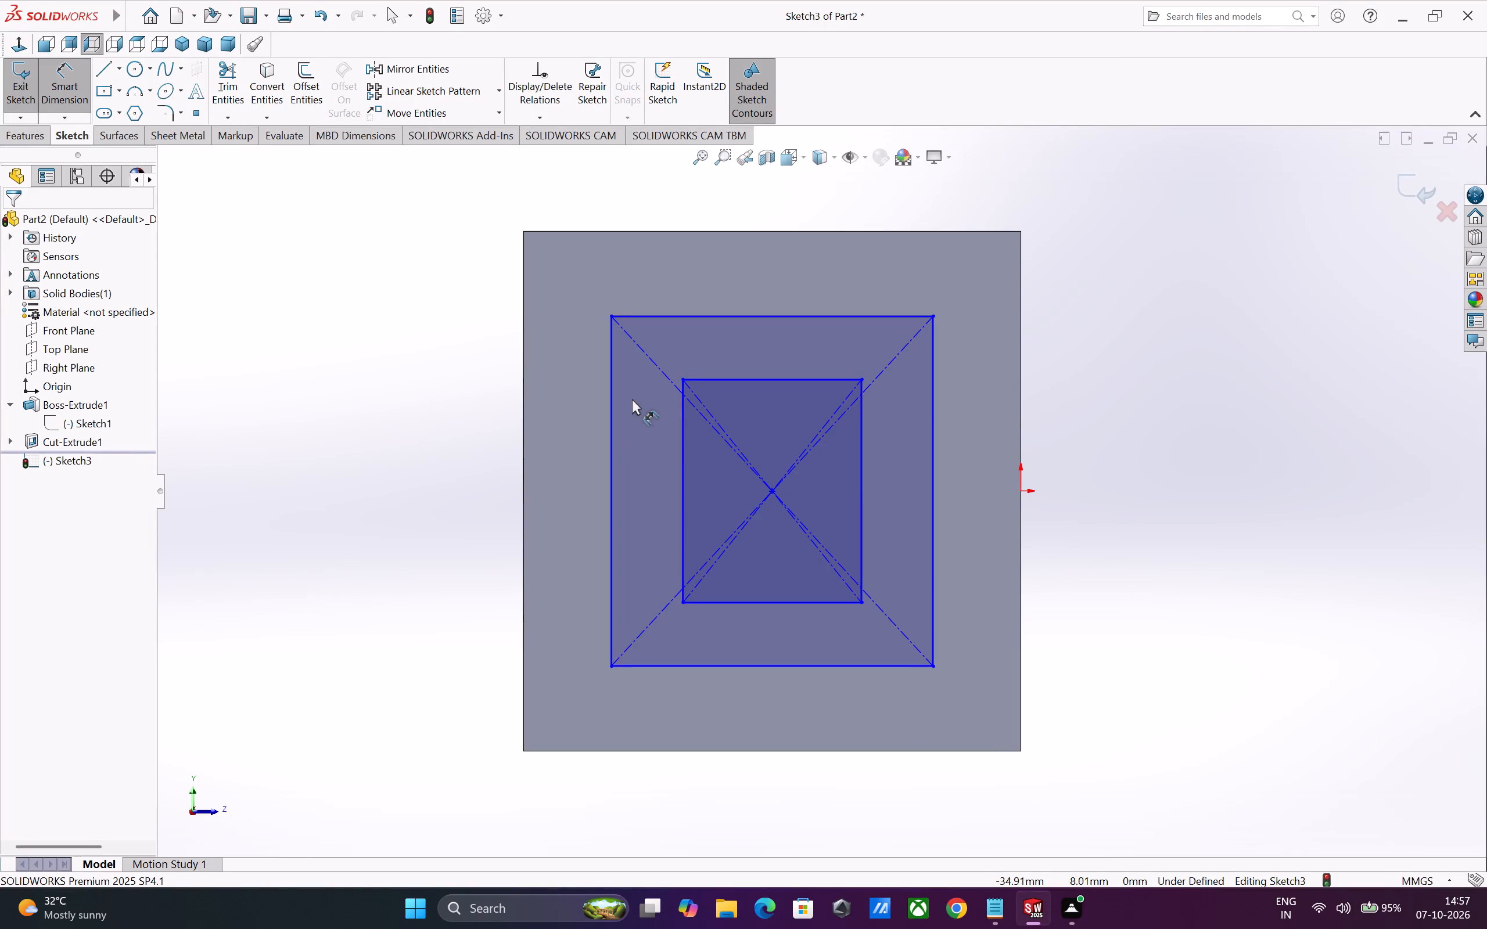
pyautogui.click(609, 451)
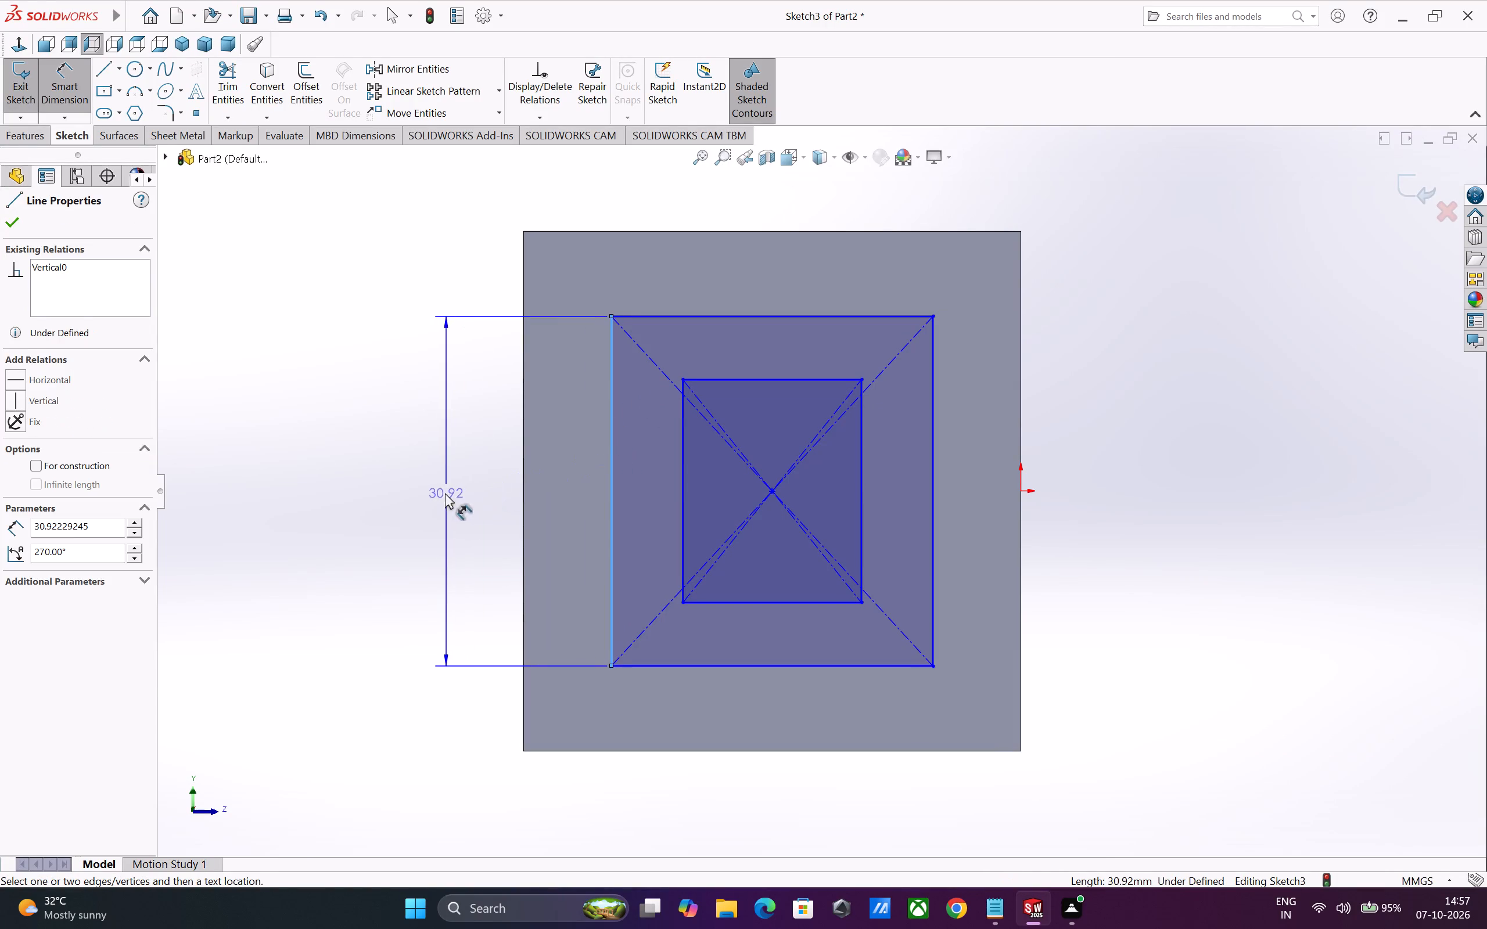
pyautogui.click(444, 493)
pyautogui.press('3')
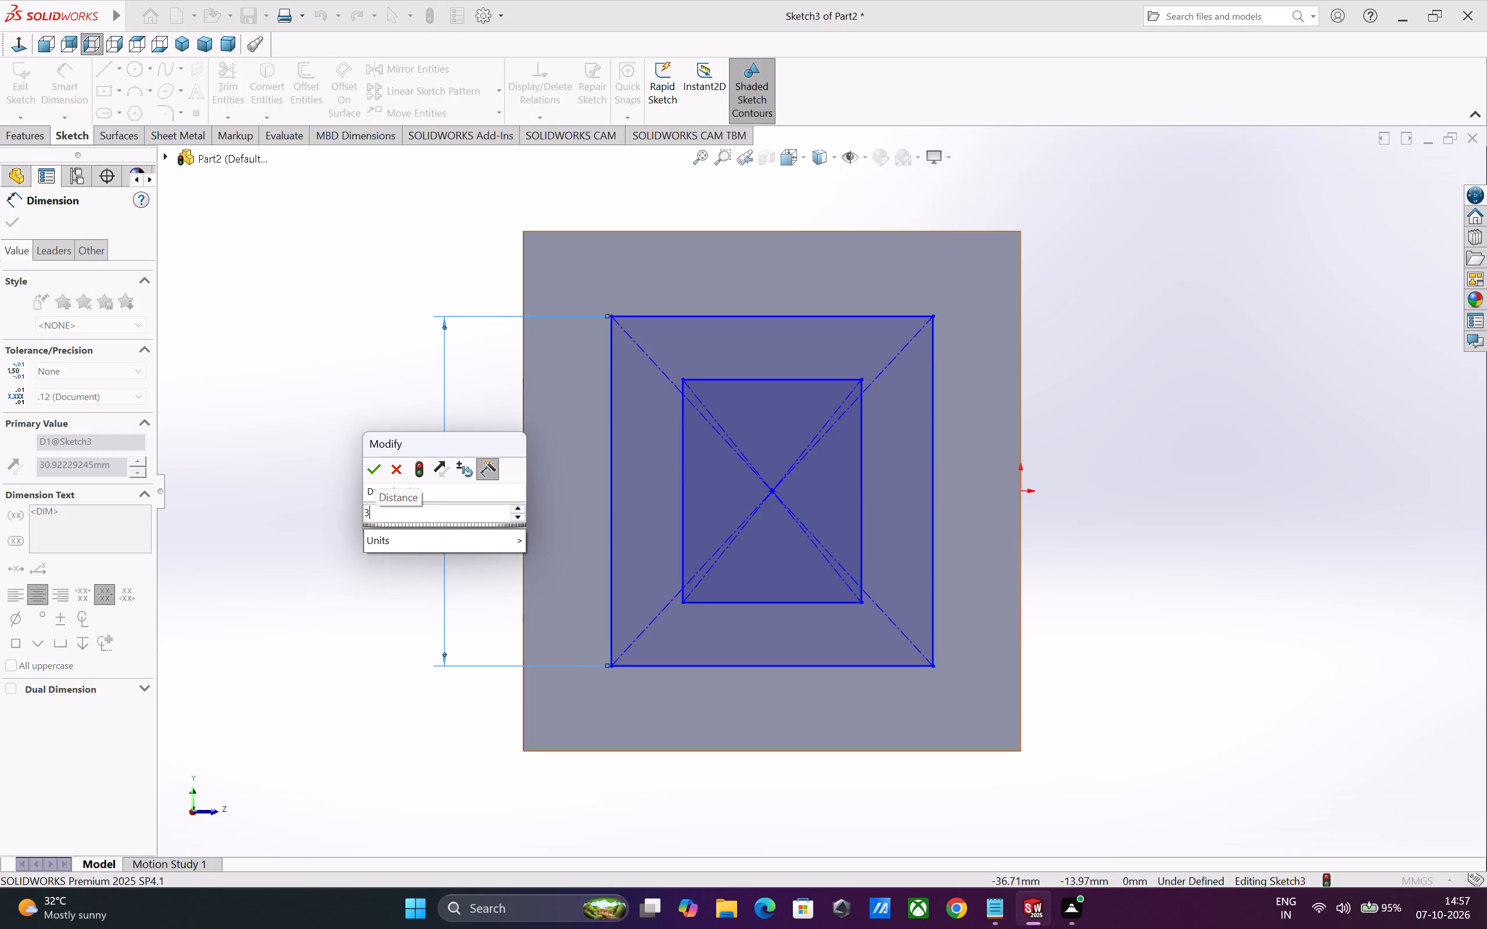
pyautogui.press('0')
pyautogui.press('Return')
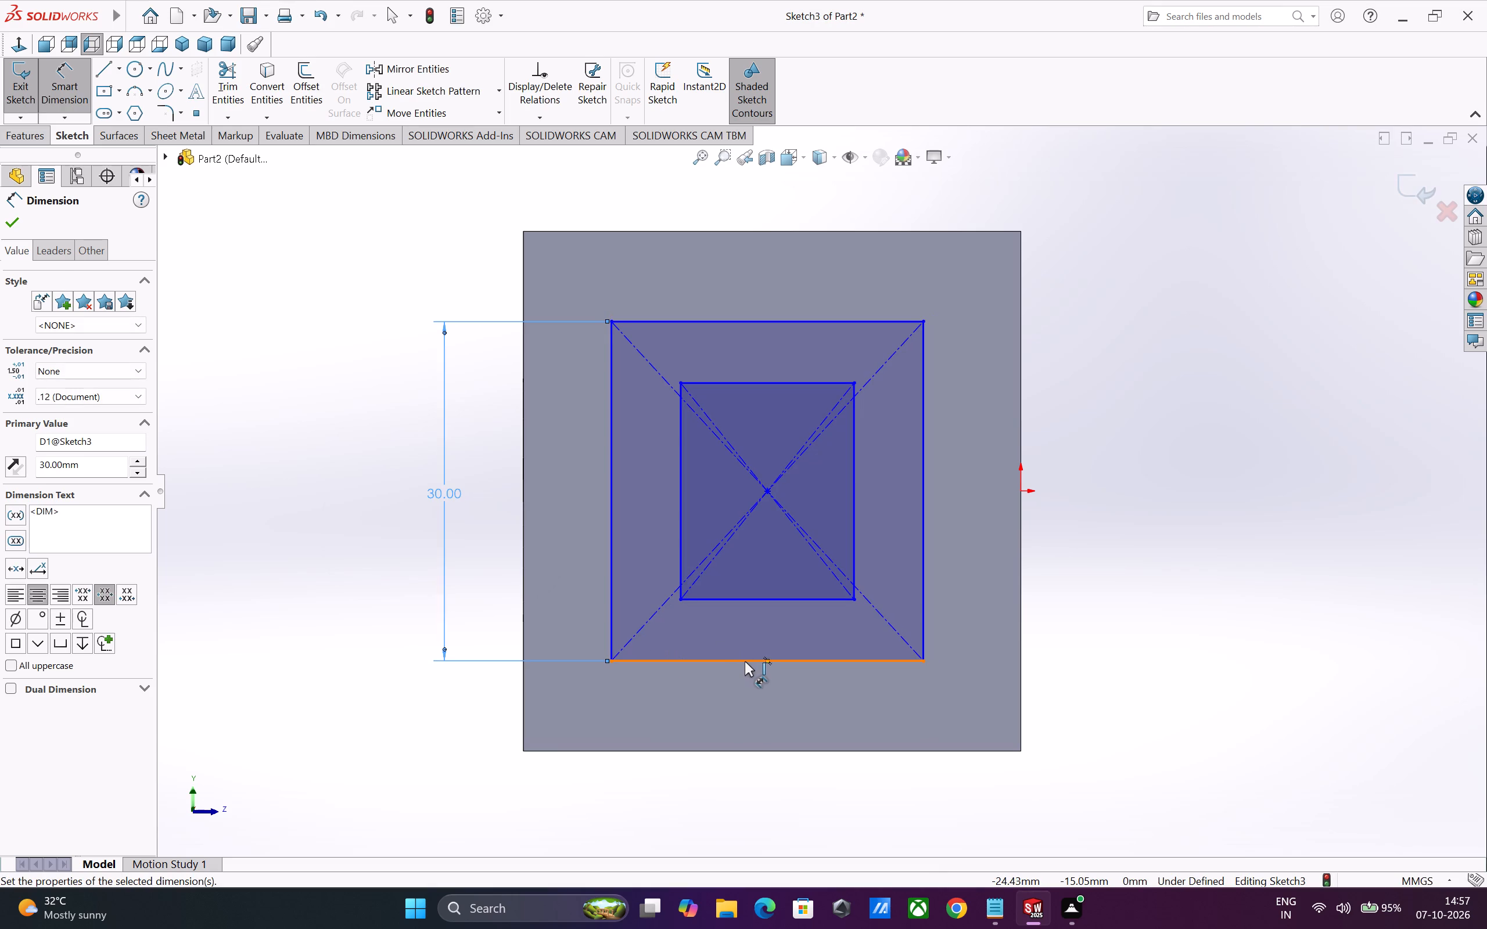
pyautogui.click(745, 661)
pyautogui.click(745, 822)
pyautogui.press('2')
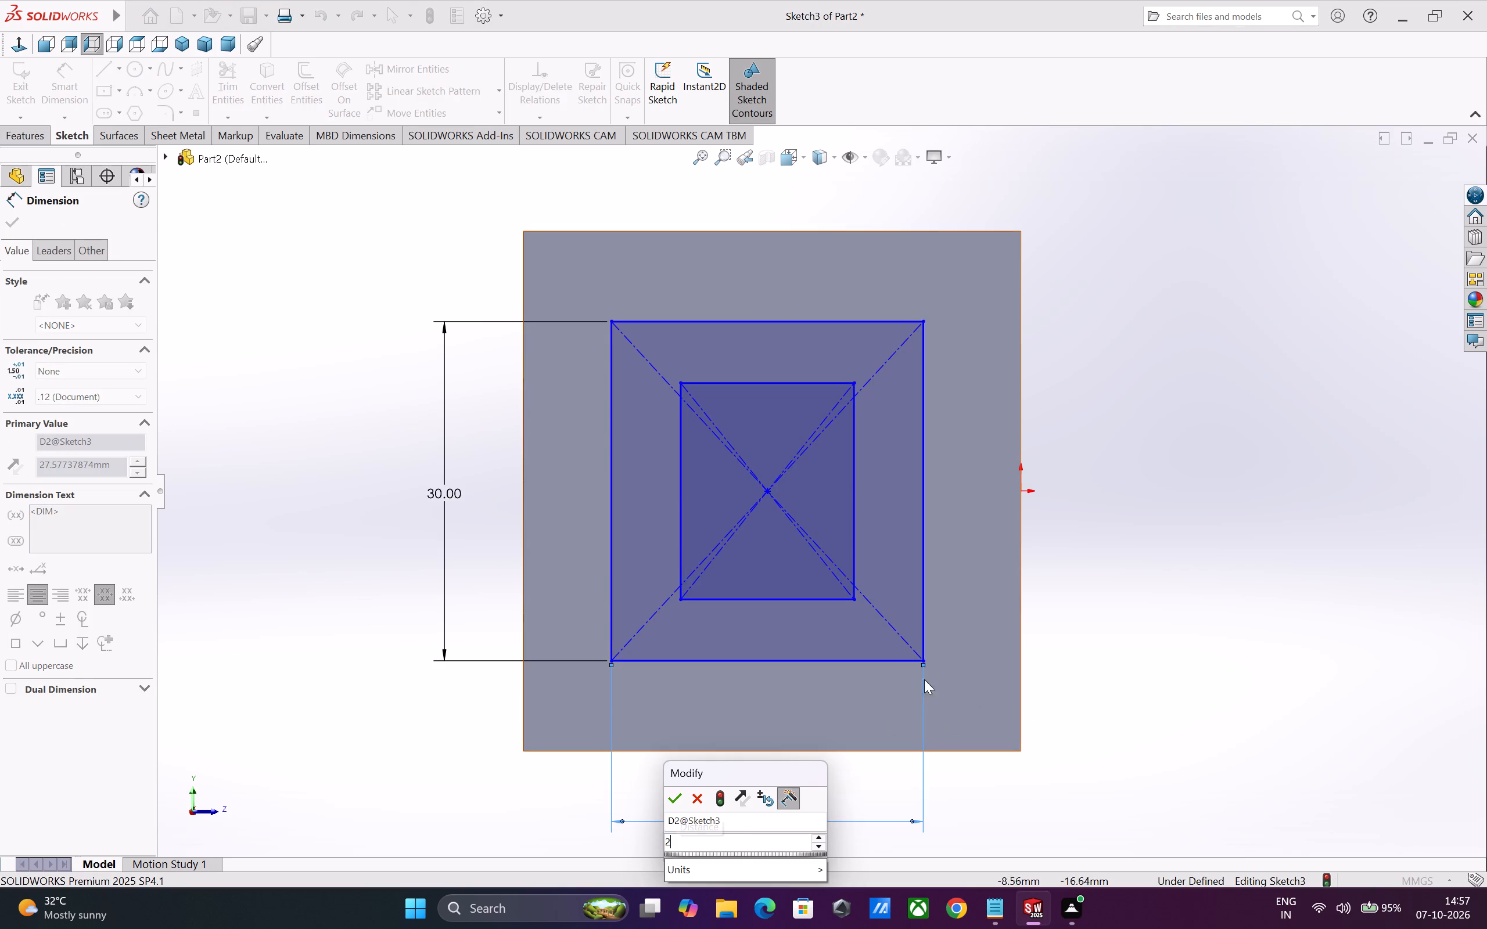
pyautogui.press('6')
pyautogui.press('Return')
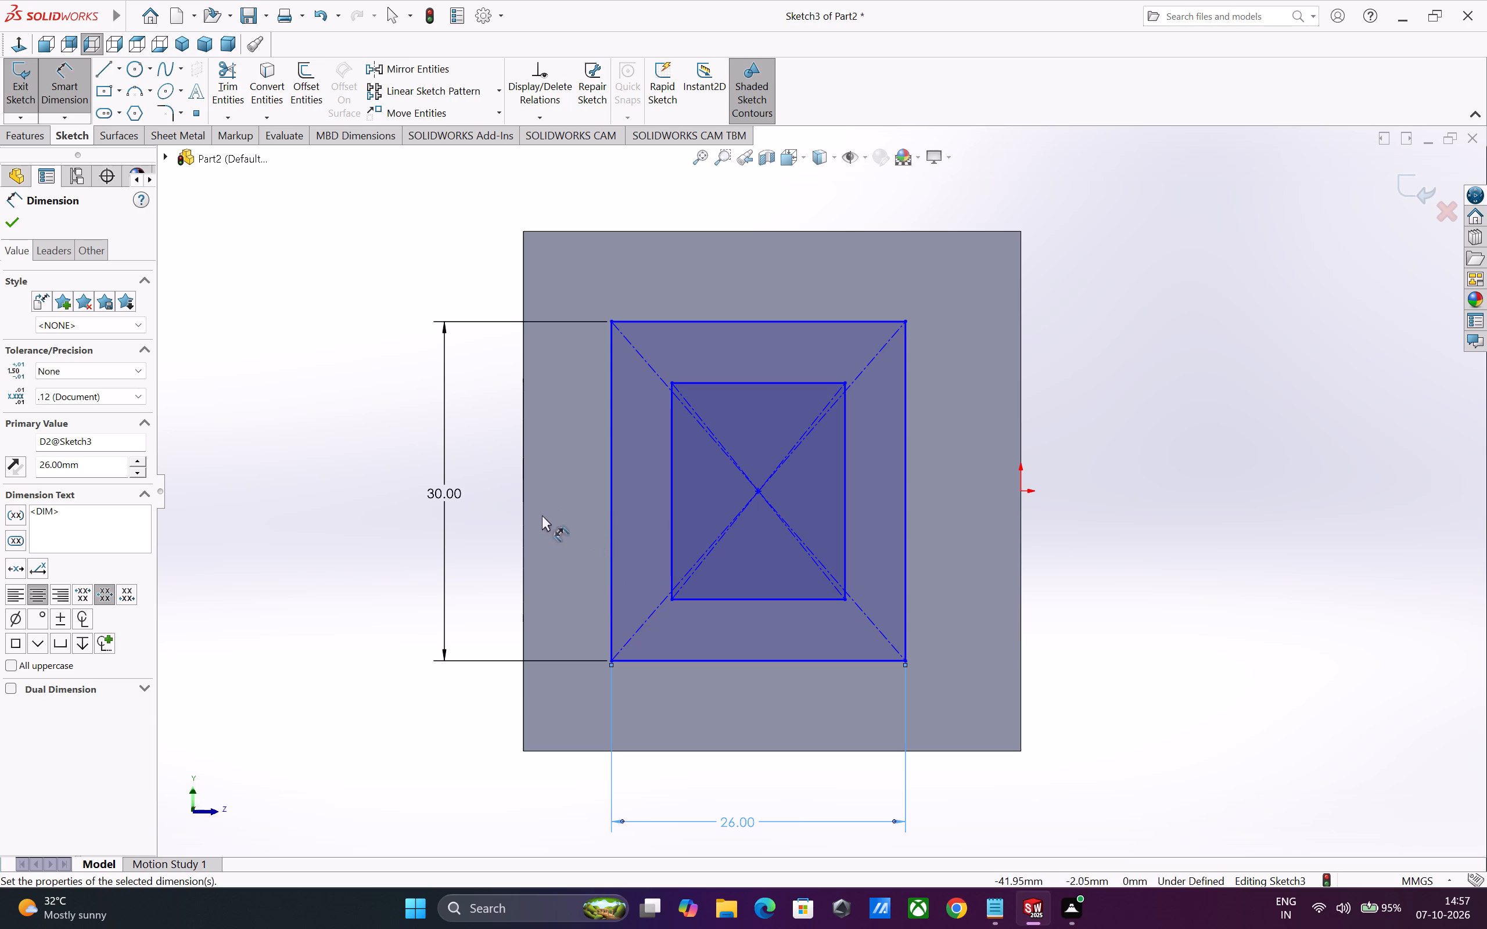
# Position the outer rectangle's rear side 15 mm from the side face's rear edge.
pyautogui.click(522, 522)
pyautogui.click(610, 536)
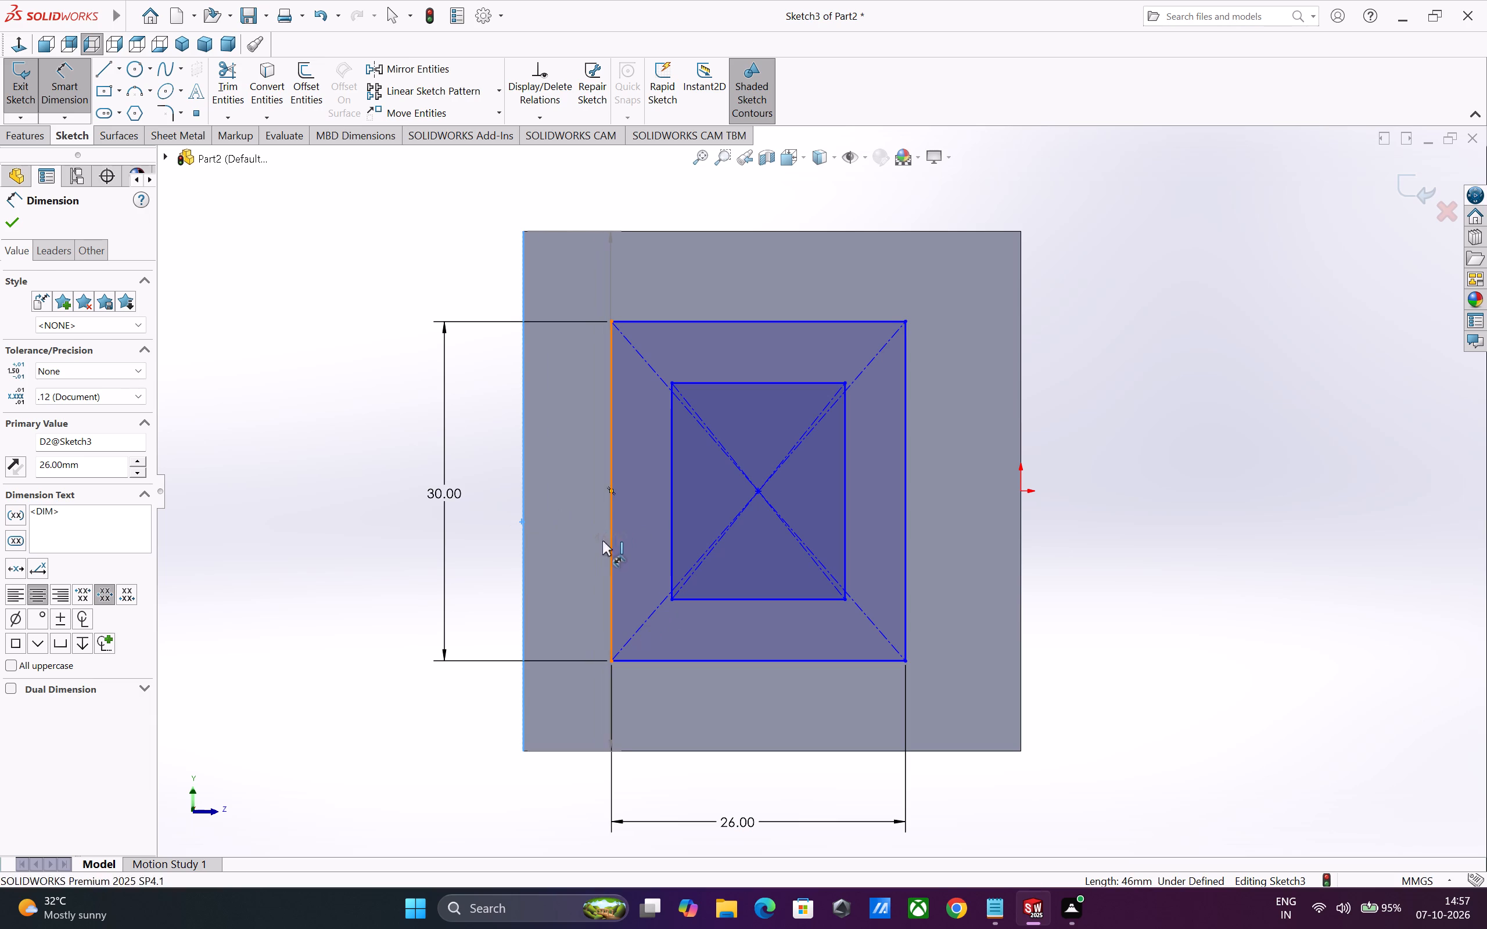
pyautogui.click(471, 593)
pyautogui.press('1')
pyautogui.press('5')
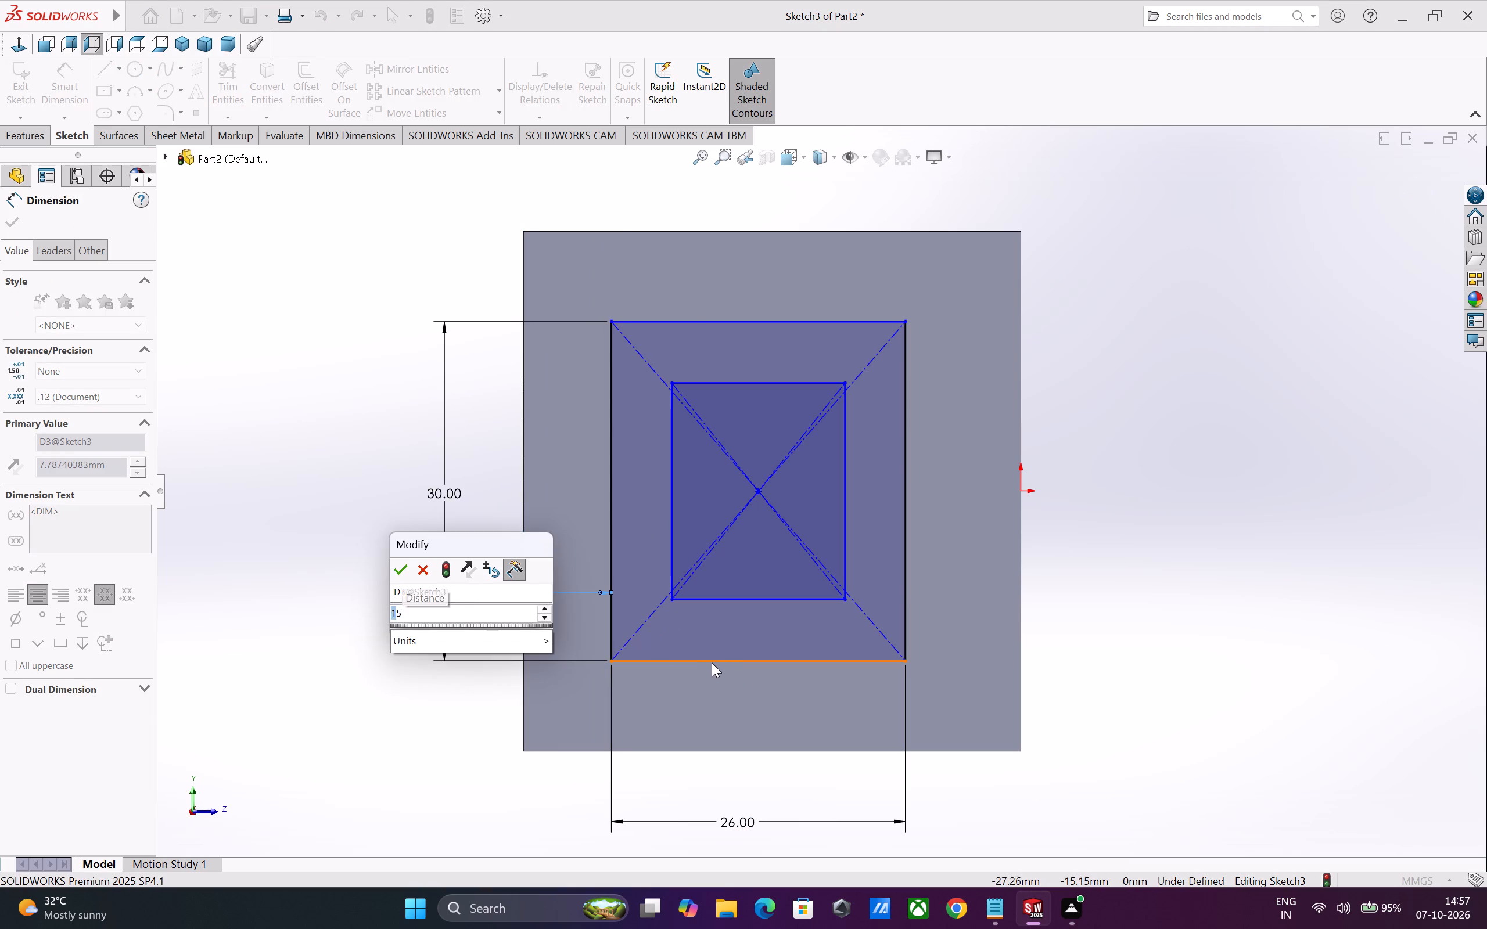
pyautogui.press('Return')
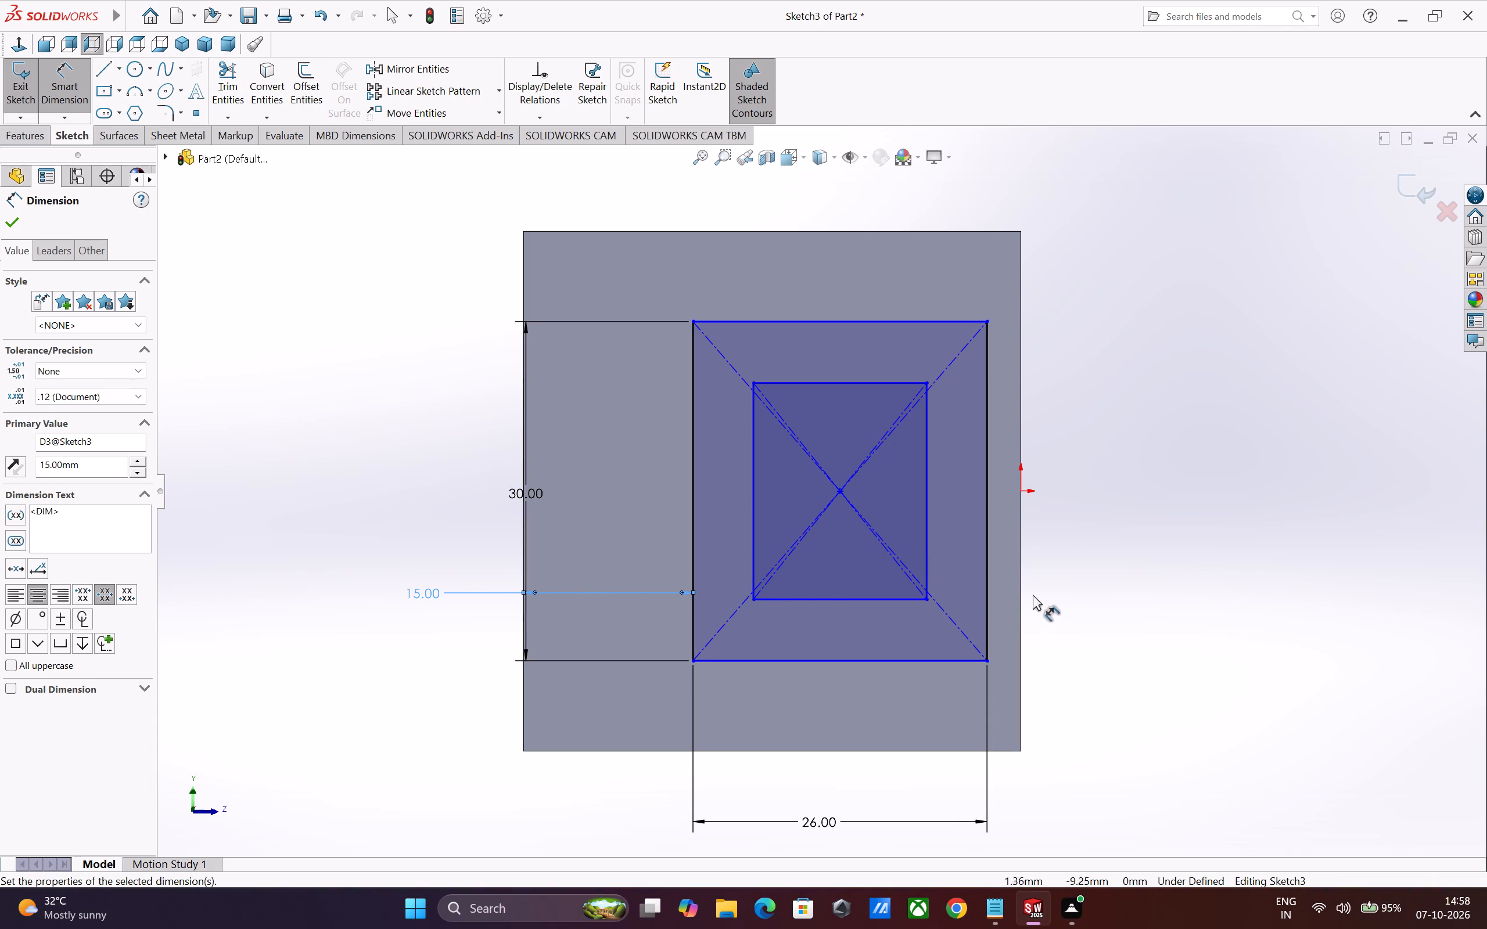
# Dimension the inner rectangle to 14 mm wide and 16 mm high.
pyautogui.click(845, 601)
pyautogui.click(846, 618)
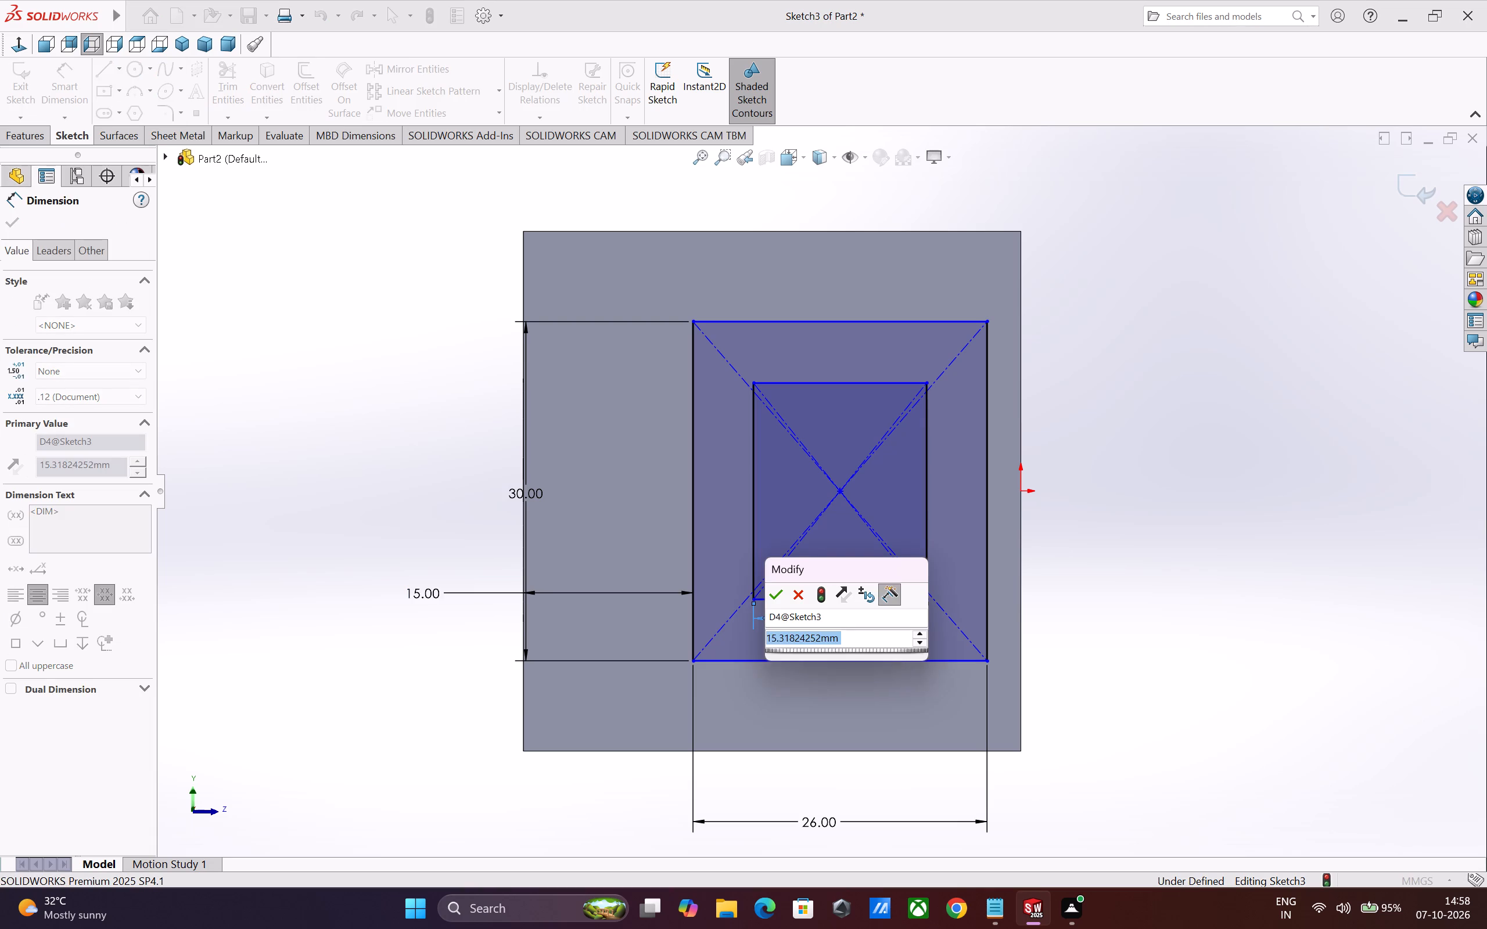
pyautogui.press('1')
pyautogui.press('4')
pyautogui.press('Return')
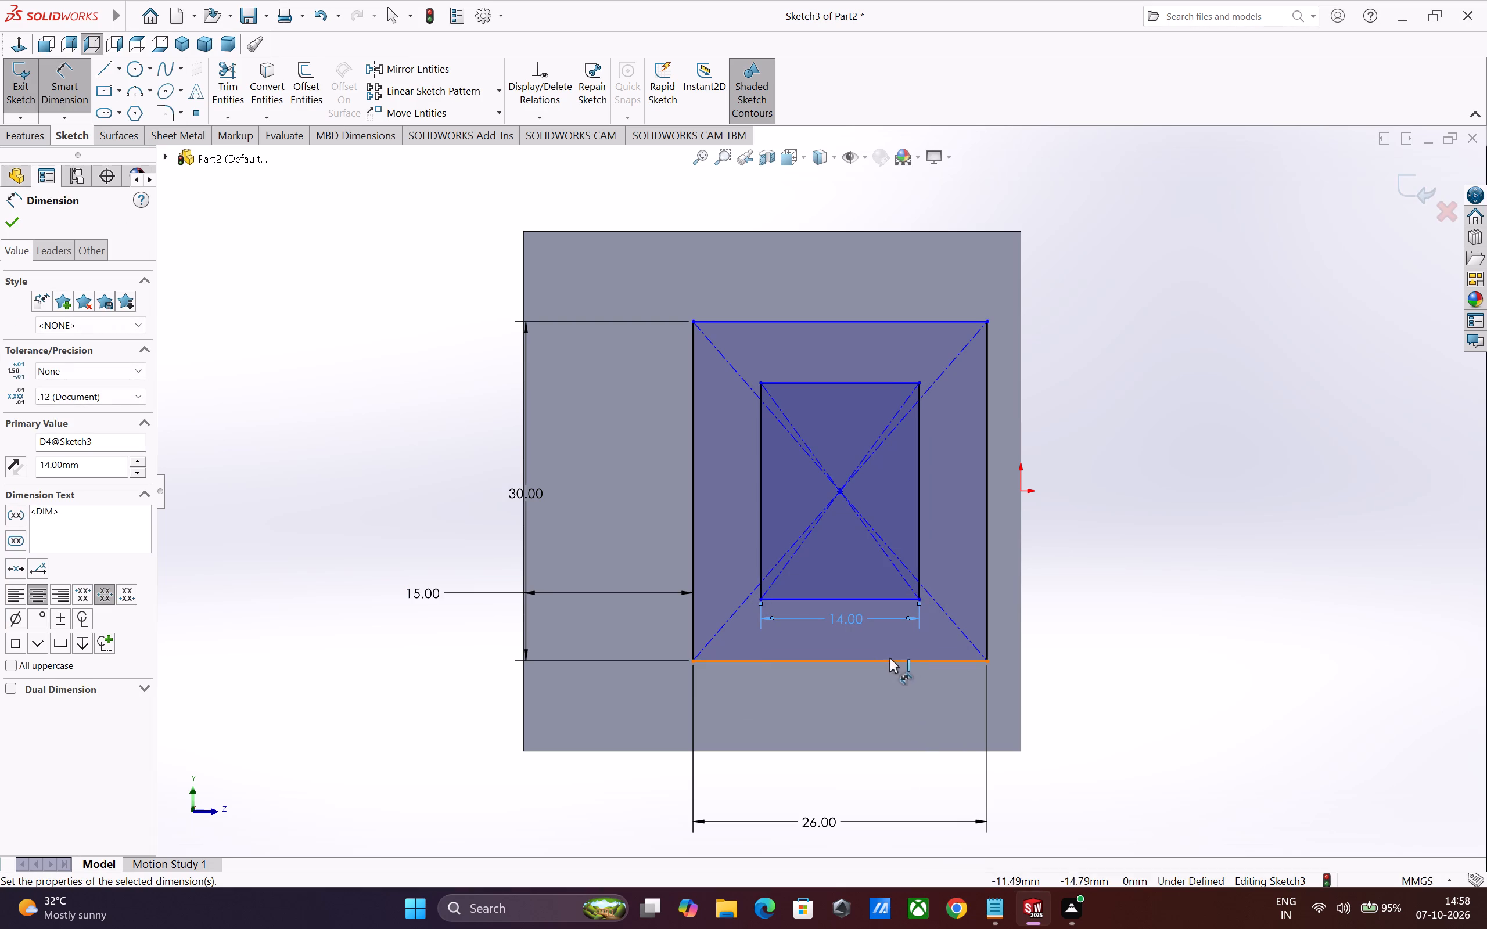
pyautogui.click(760, 494)
pyautogui.click(727, 502)
pyautogui.press('1')
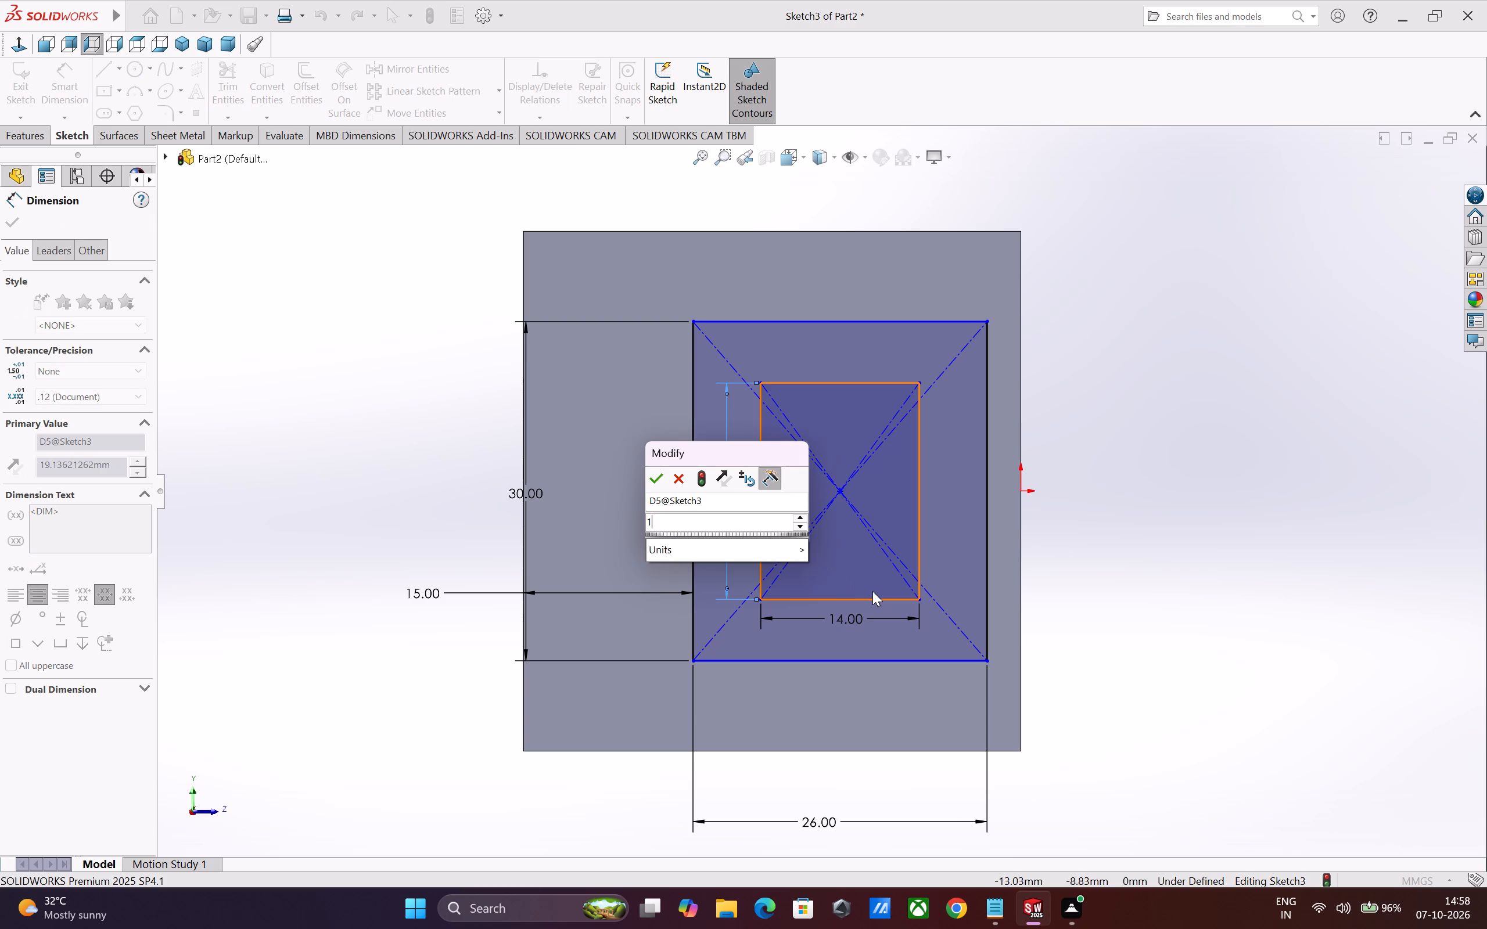
pyautogui.press('6')
pyautogui.press('Return')
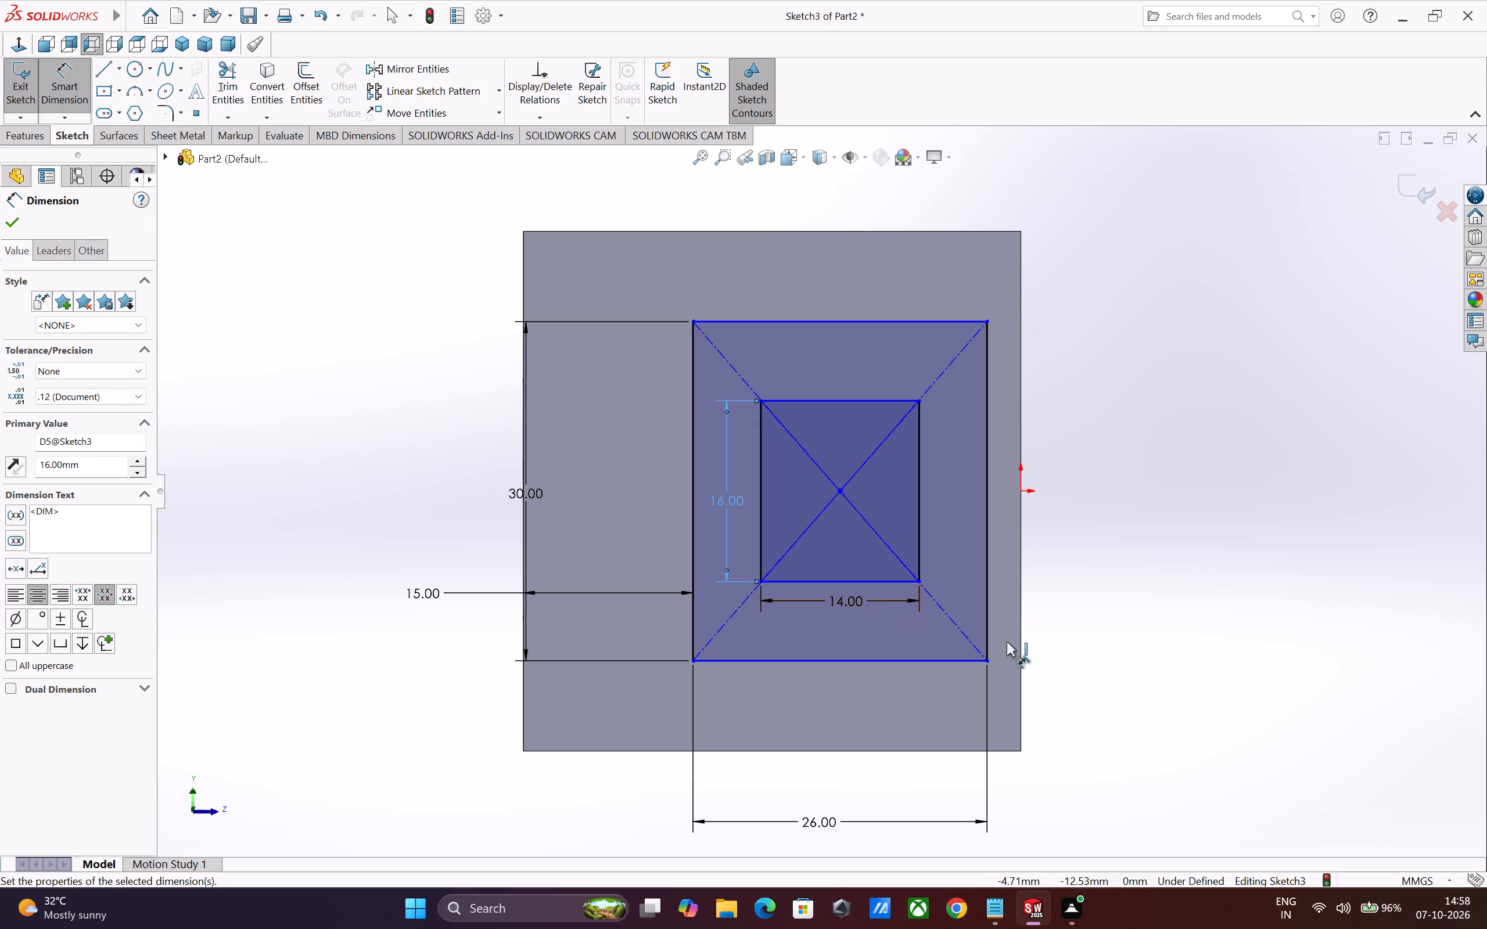
pyautogui.click(1151, 626)
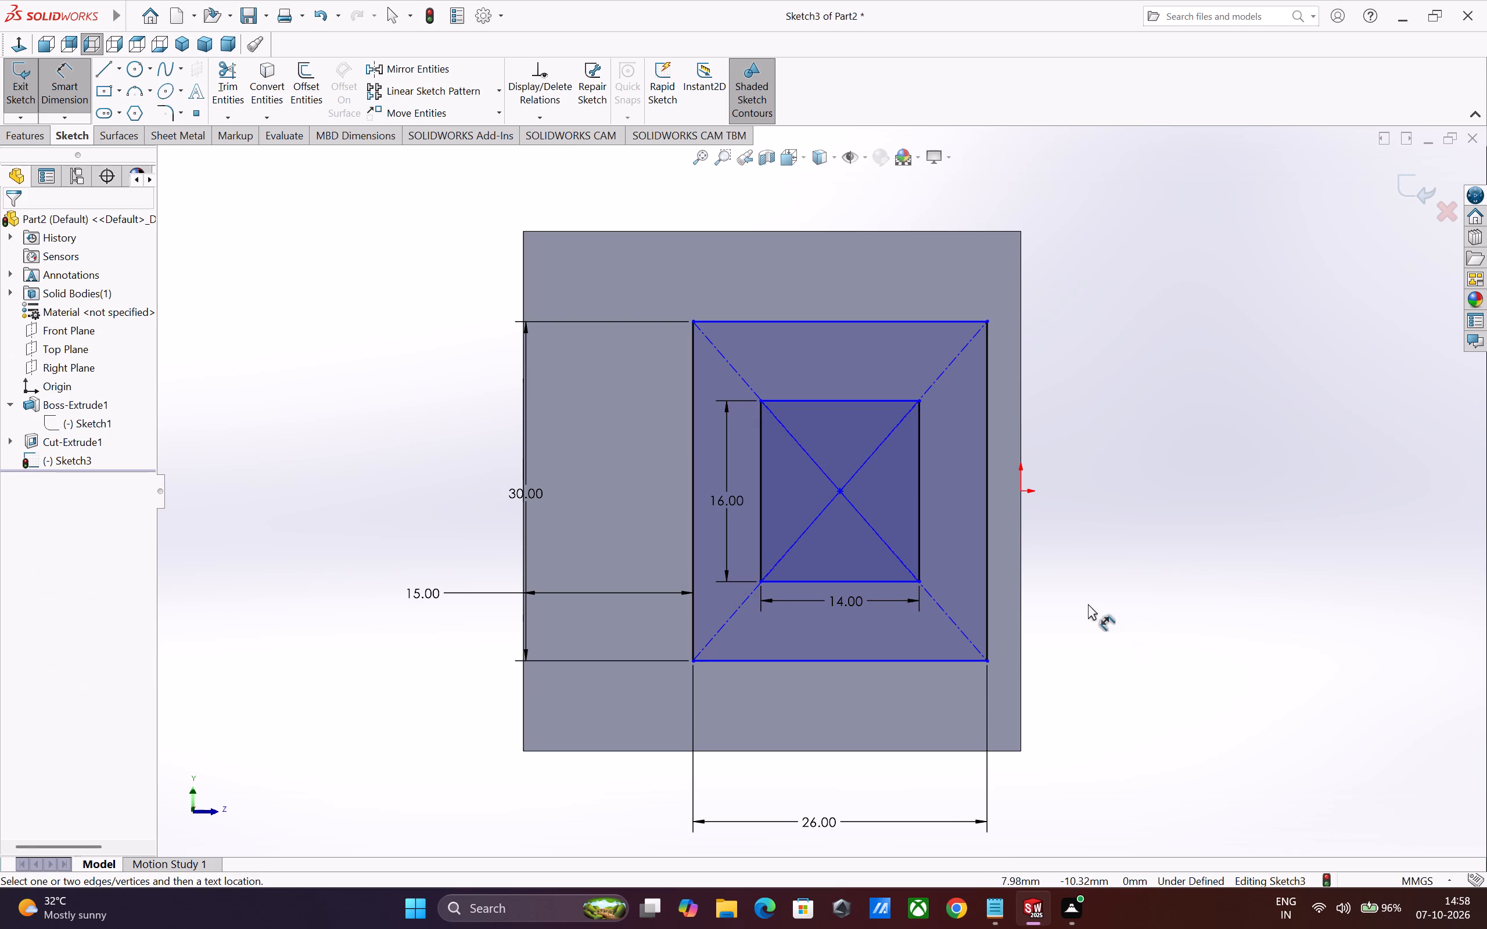
# Move the 30 mm height dimension off the block's rear edge, into the space beside the outer rectangle.
pyautogui.moveTo(525, 492); pyautogui.dragTo(561, 485)
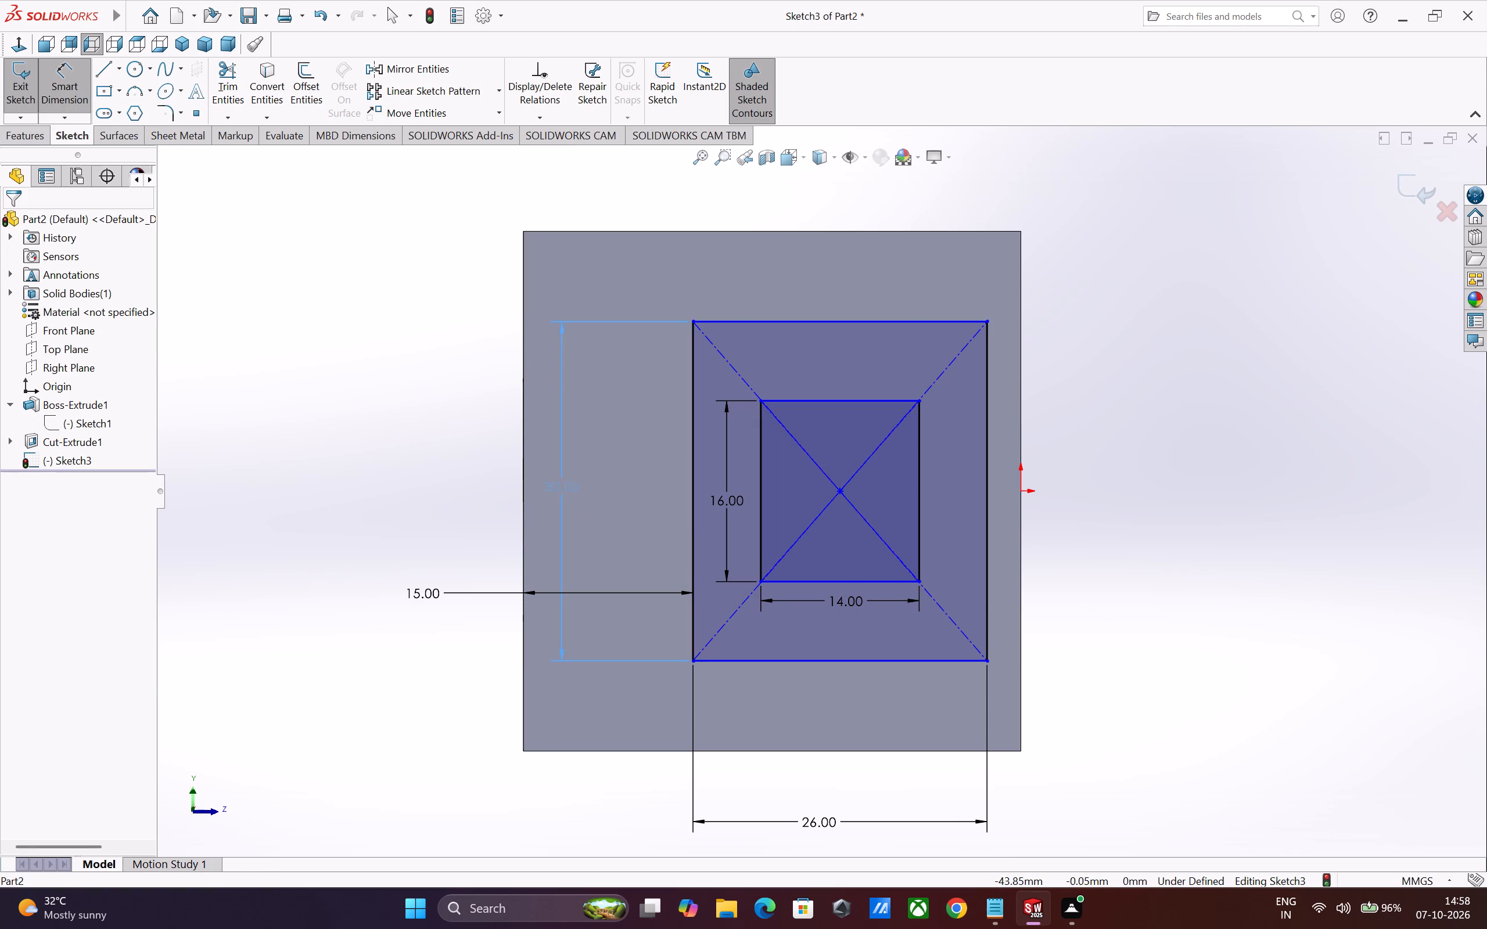
pyautogui.click(1211, 629)
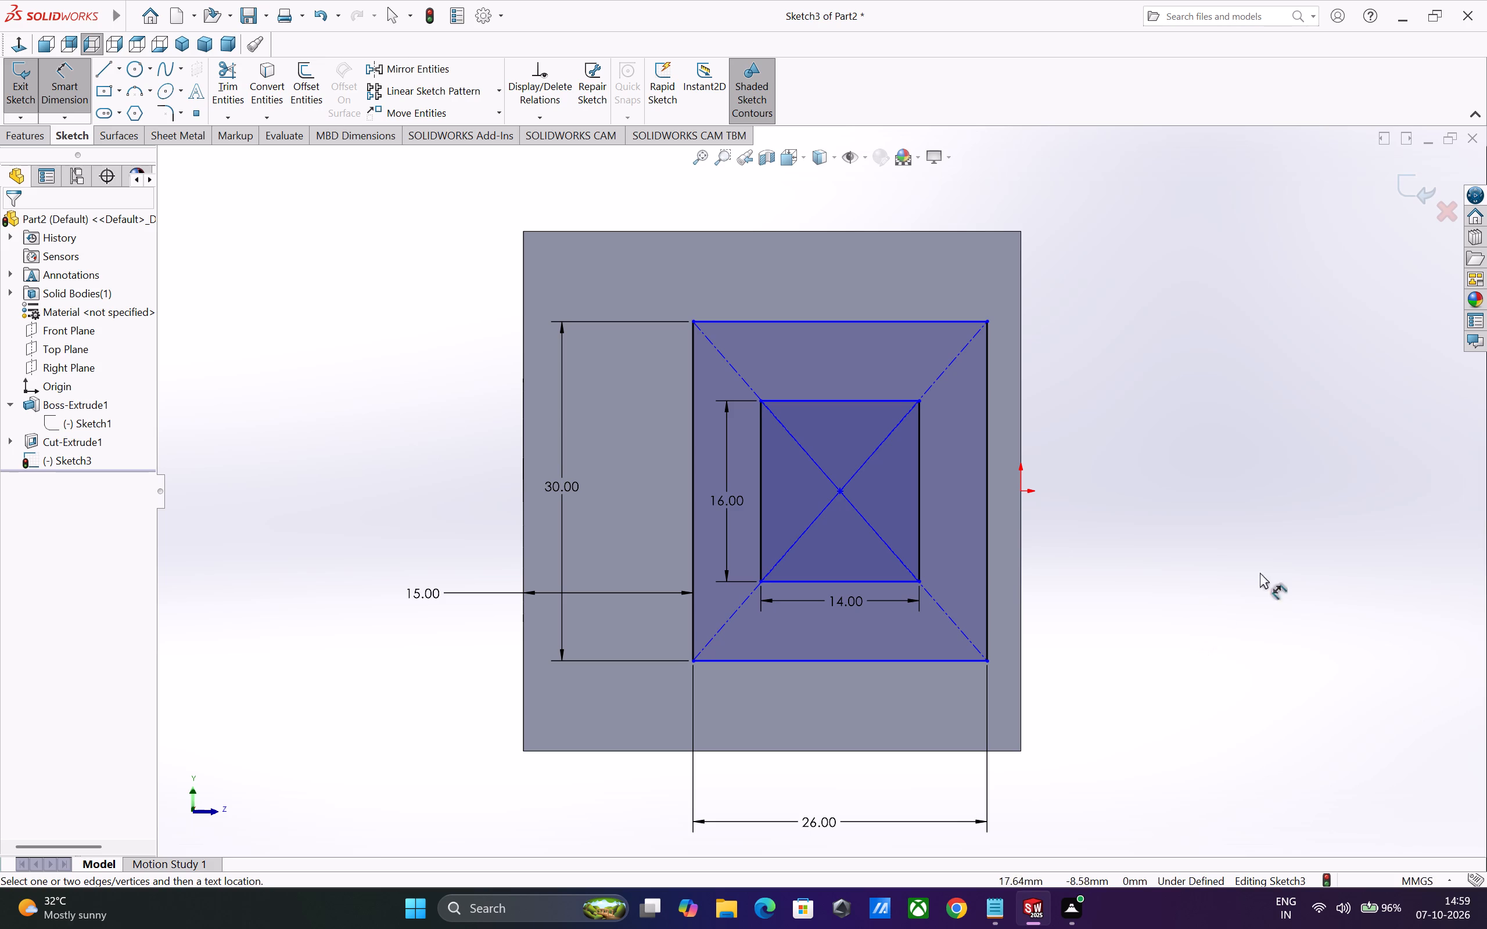
# Extrude the area between the two rectangles 23 mm outward from the side face as a merged hollow boss.
pyautogui.click(30, 139)
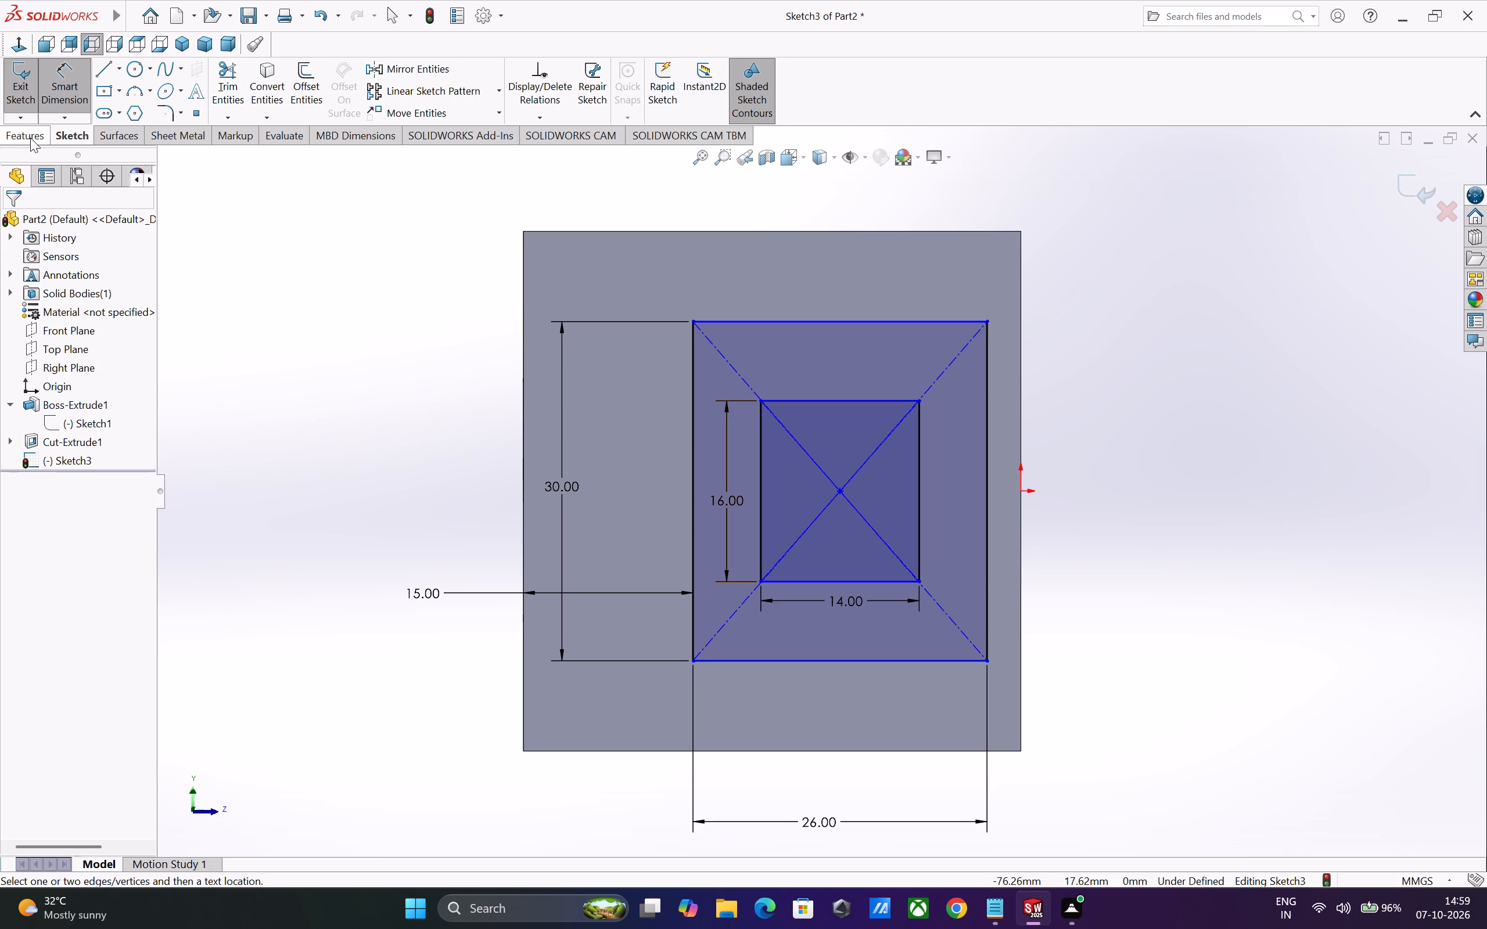
pyautogui.click(20, 95)
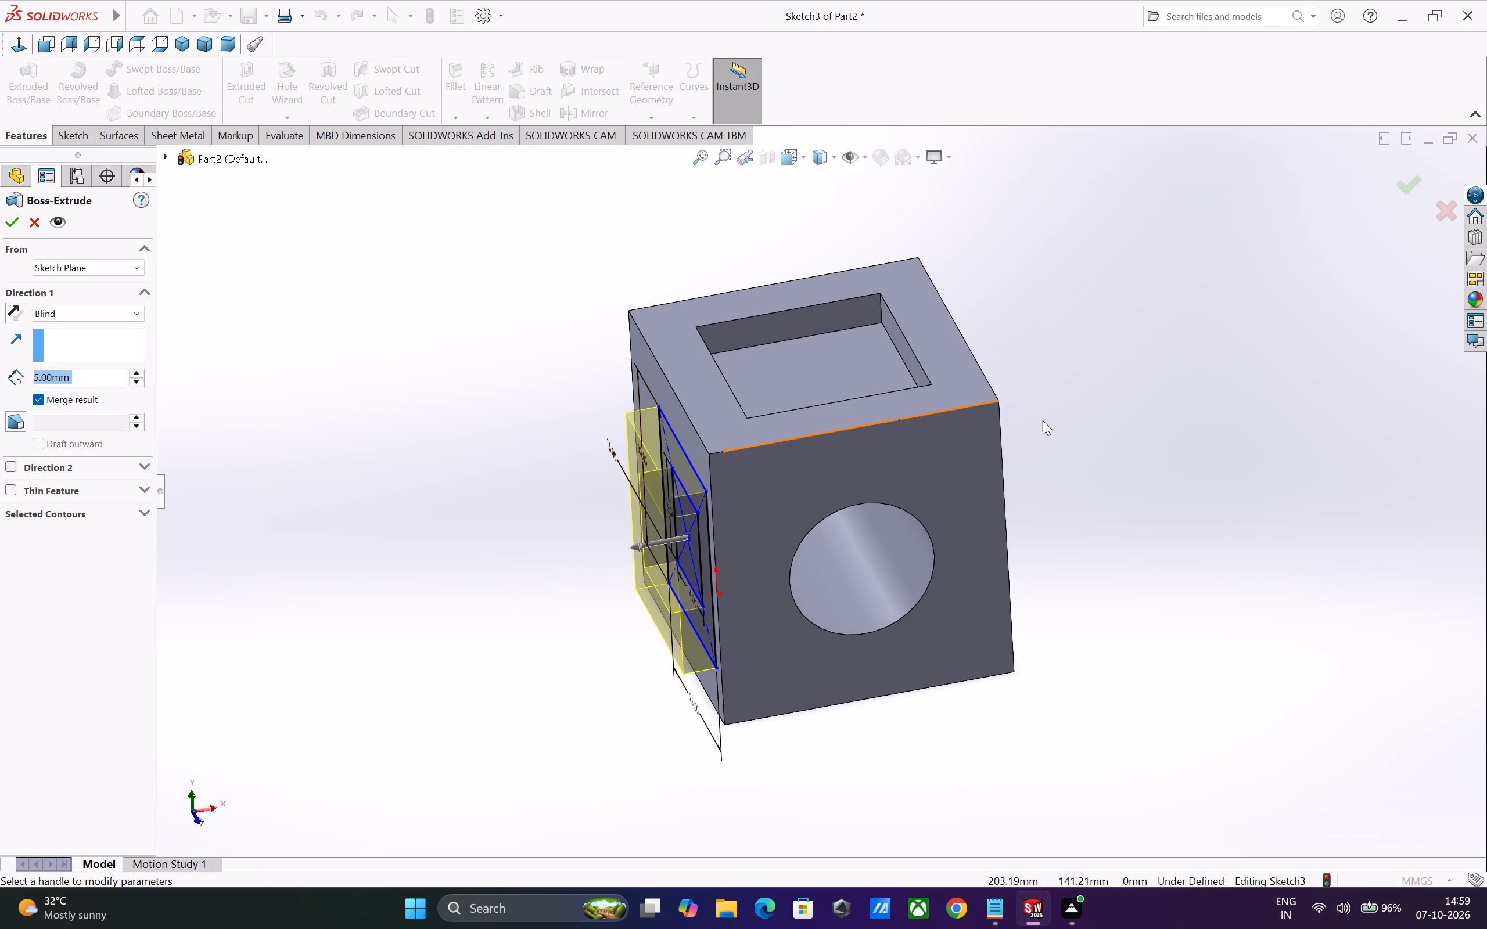
pyautogui.press('2')
pyautogui.press('3')
pyautogui.press('Return')
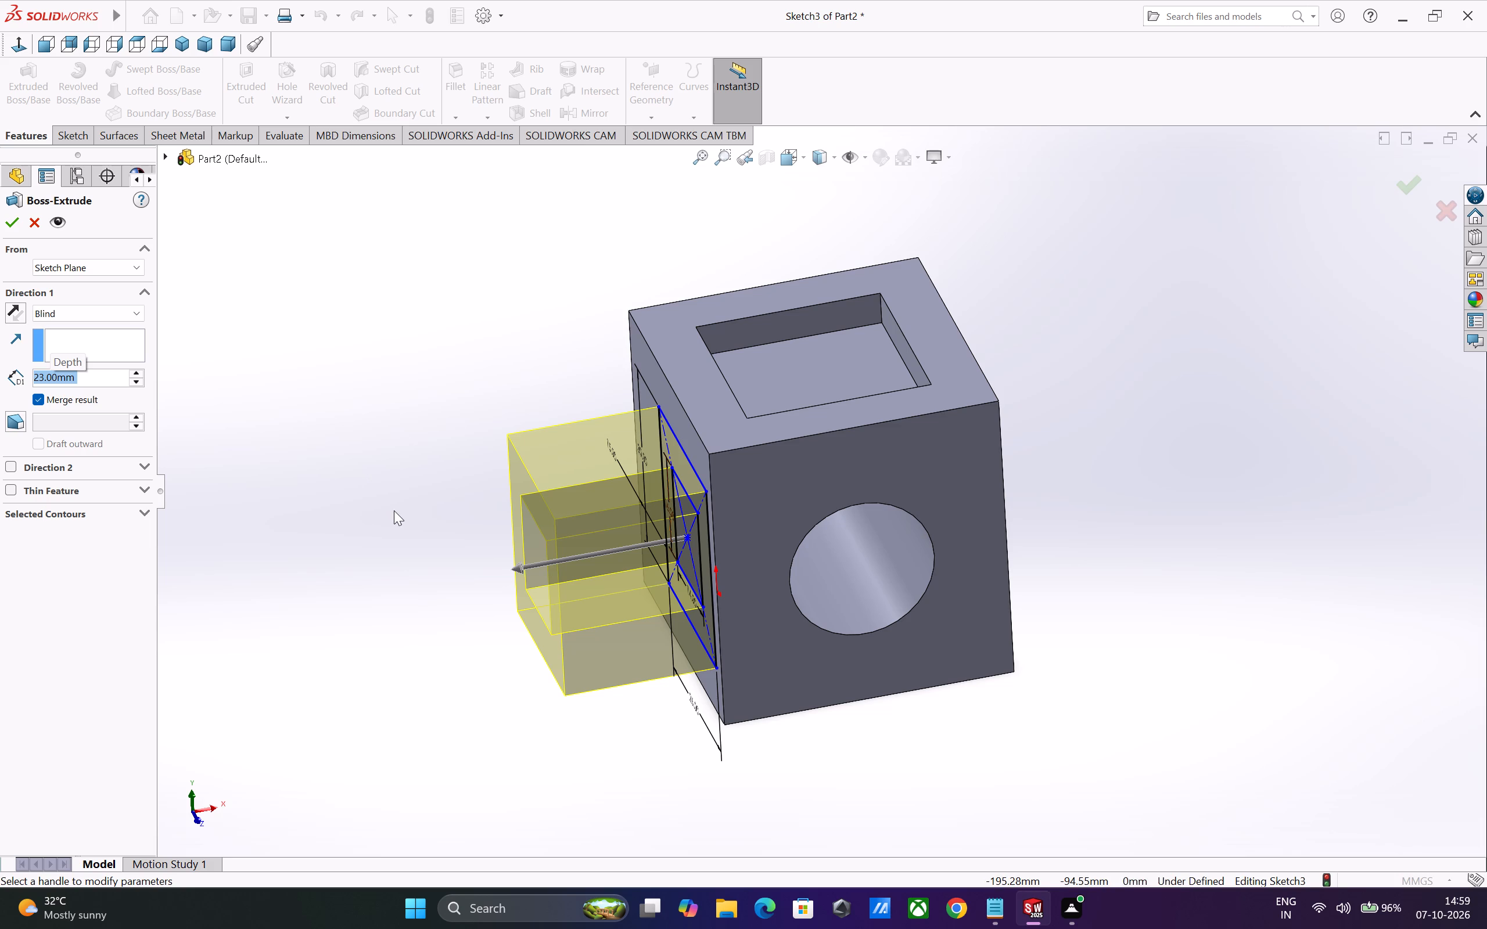
pyautogui.click(8, 228)
pyautogui.click(401, 477)
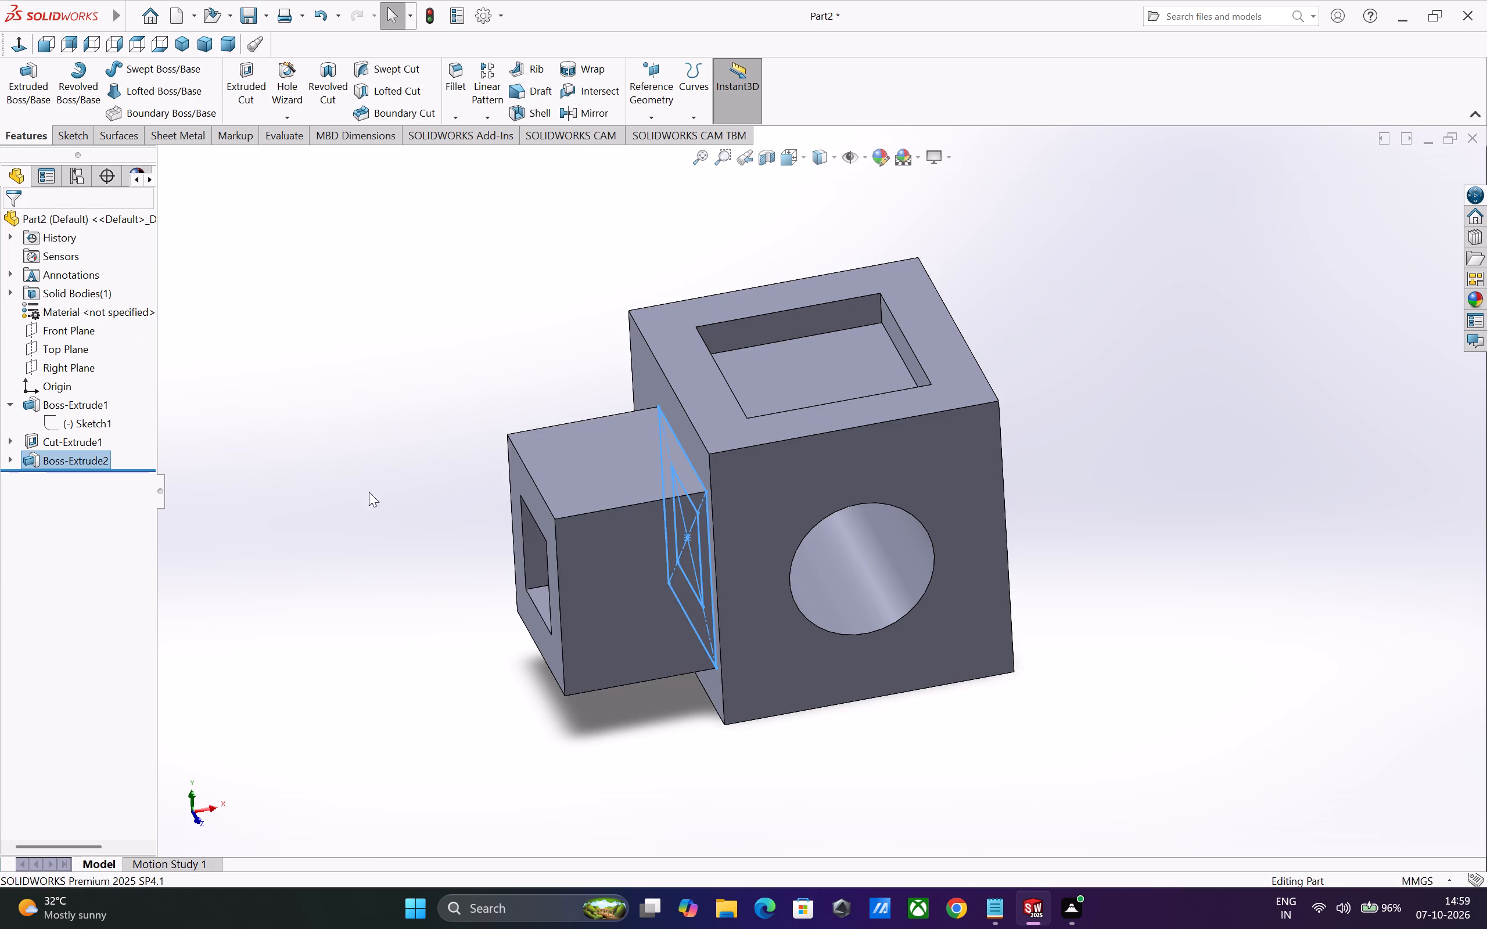
# Mirror the hollow side boss about the Right Plane to the block's opposite side.
pyautogui.click(62, 466)
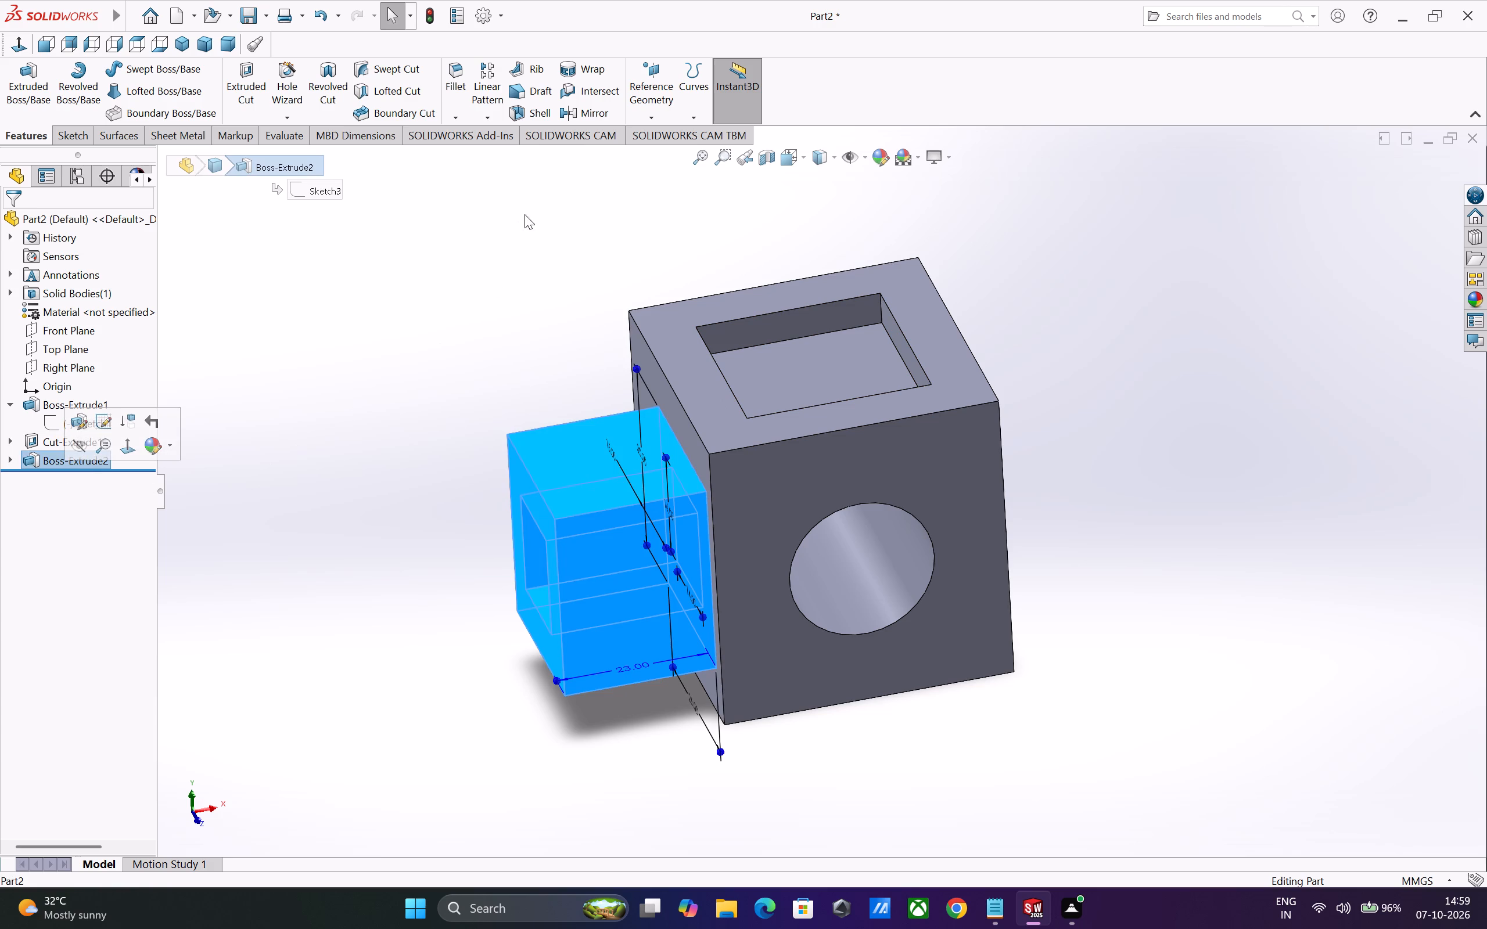
pyautogui.click(580, 116)
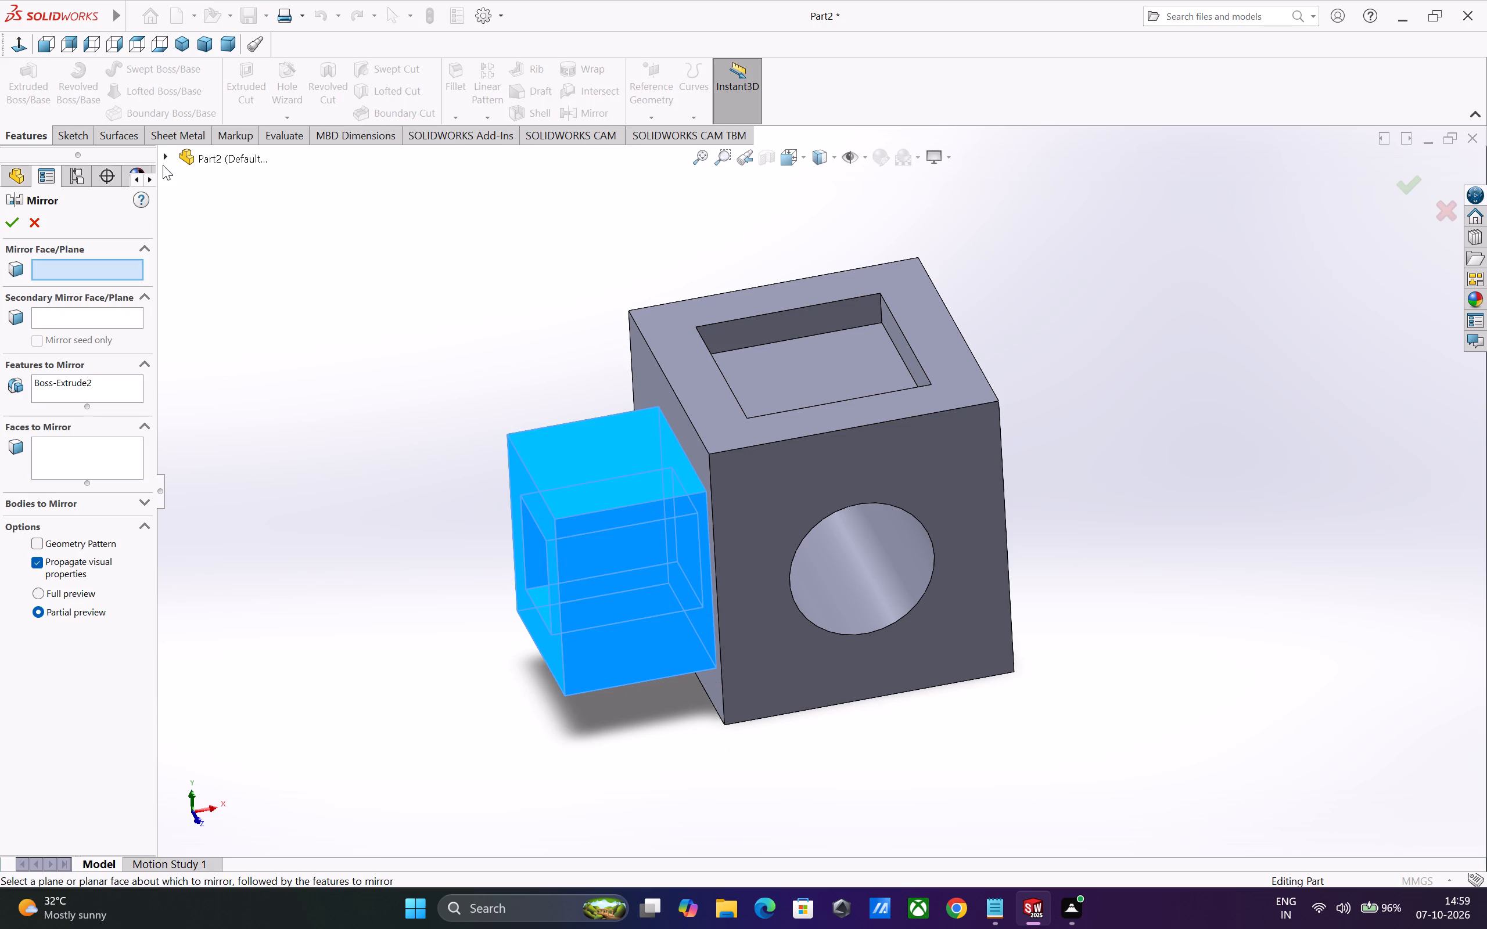
pyautogui.click(165, 164)
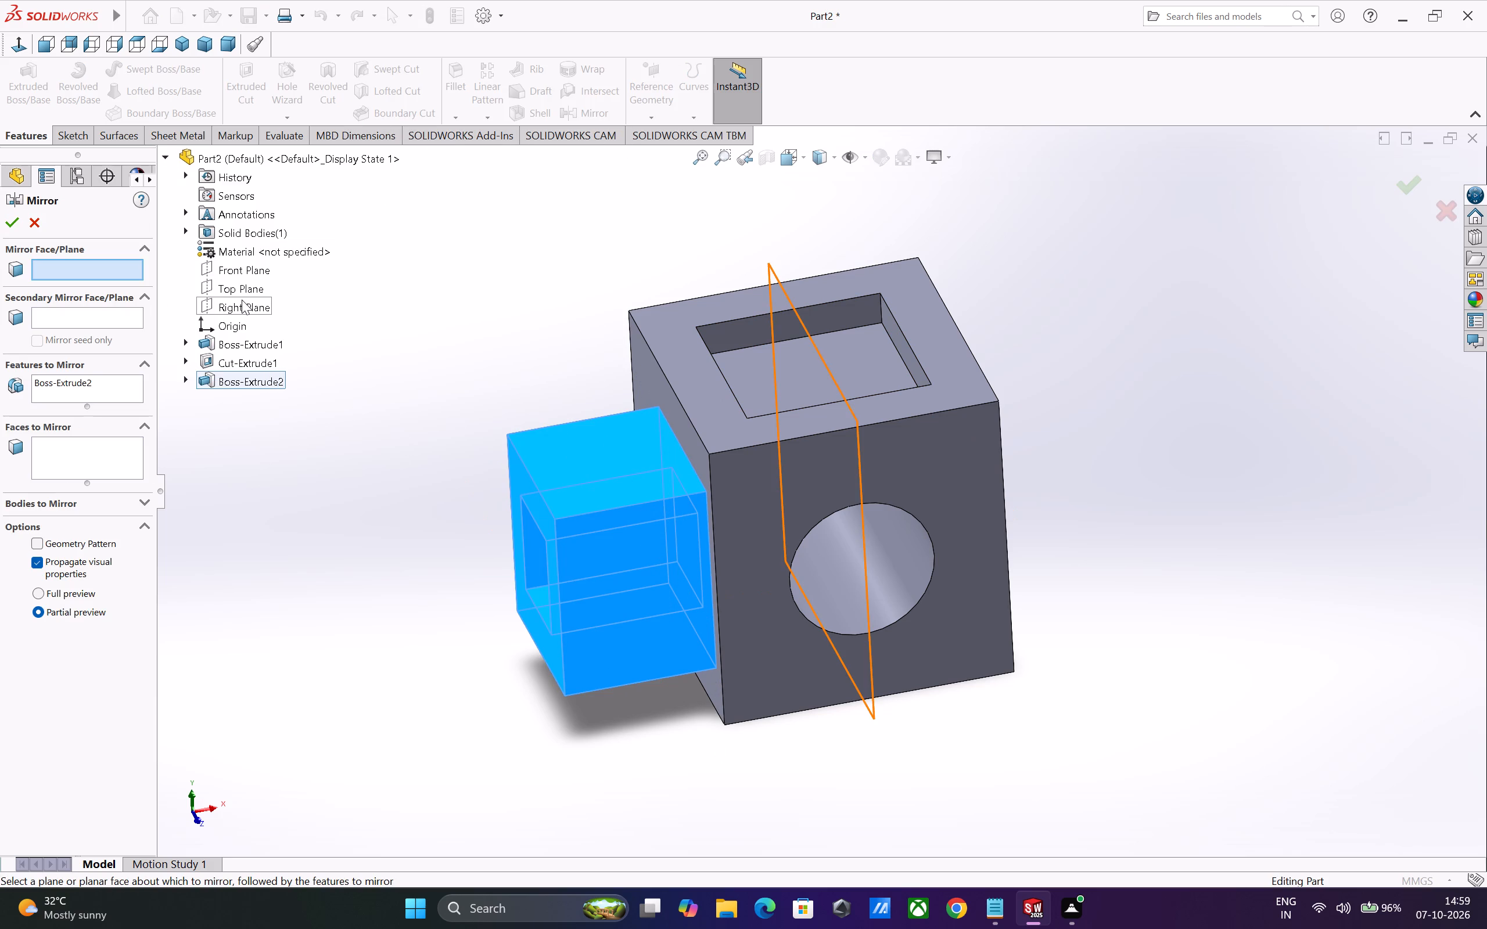
pyautogui.click(242, 300)
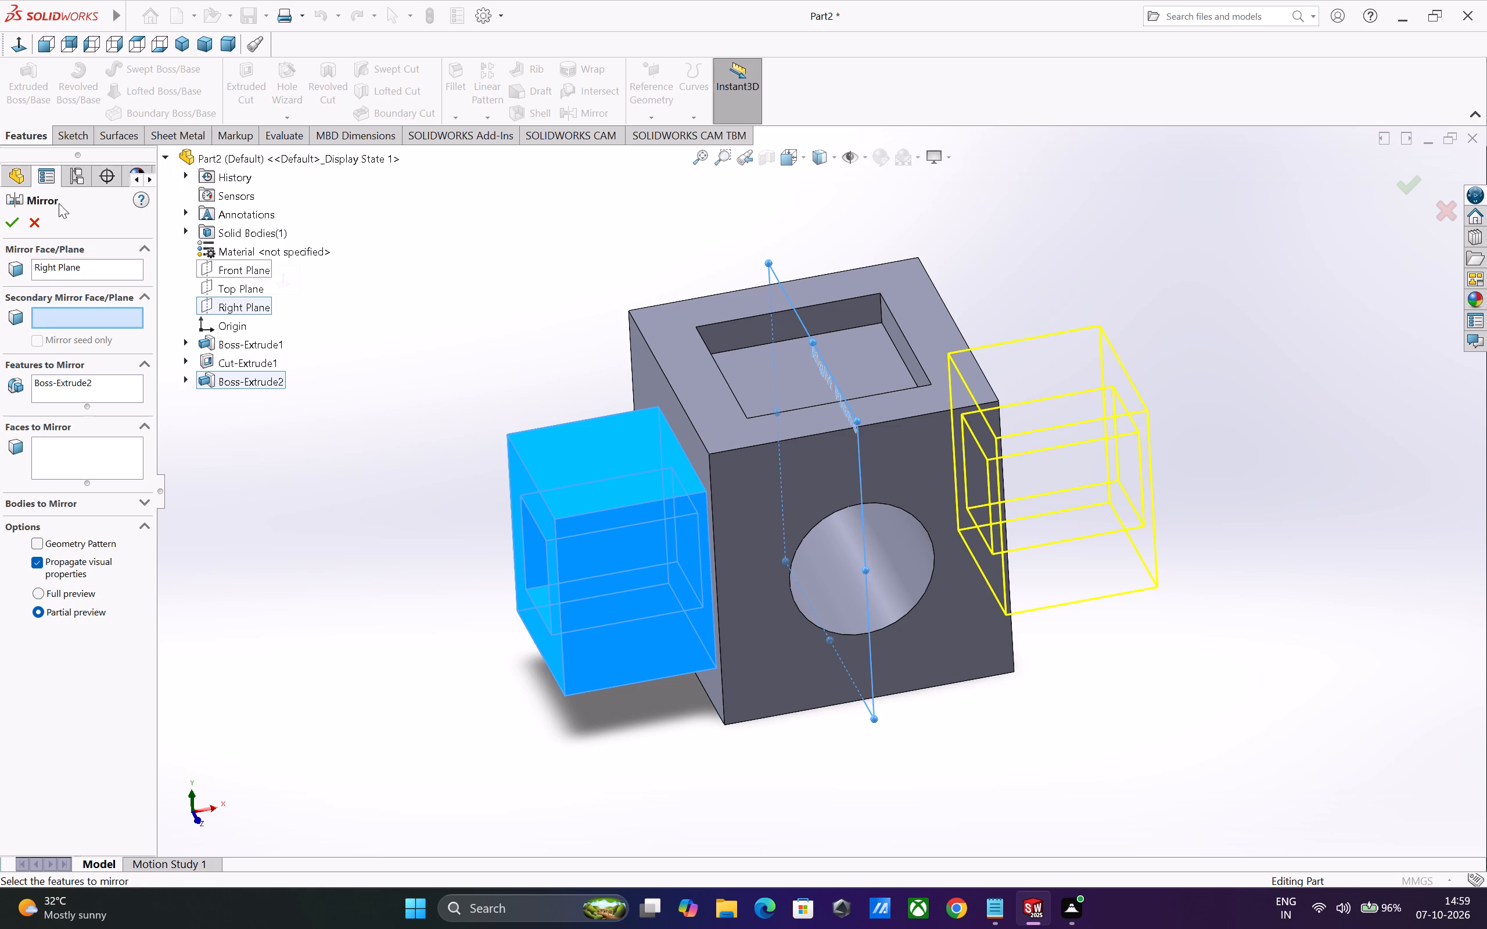
pyautogui.click(12, 222)
pyautogui.click(326, 541)
# On the mirrored boss's end face, sketch a closed 14 x 16 mm rectangle of four lines tracing the edges of its opening.
pyautogui.moveTo(989, 765); pyautogui.dragTo(917, 762, button='middle')
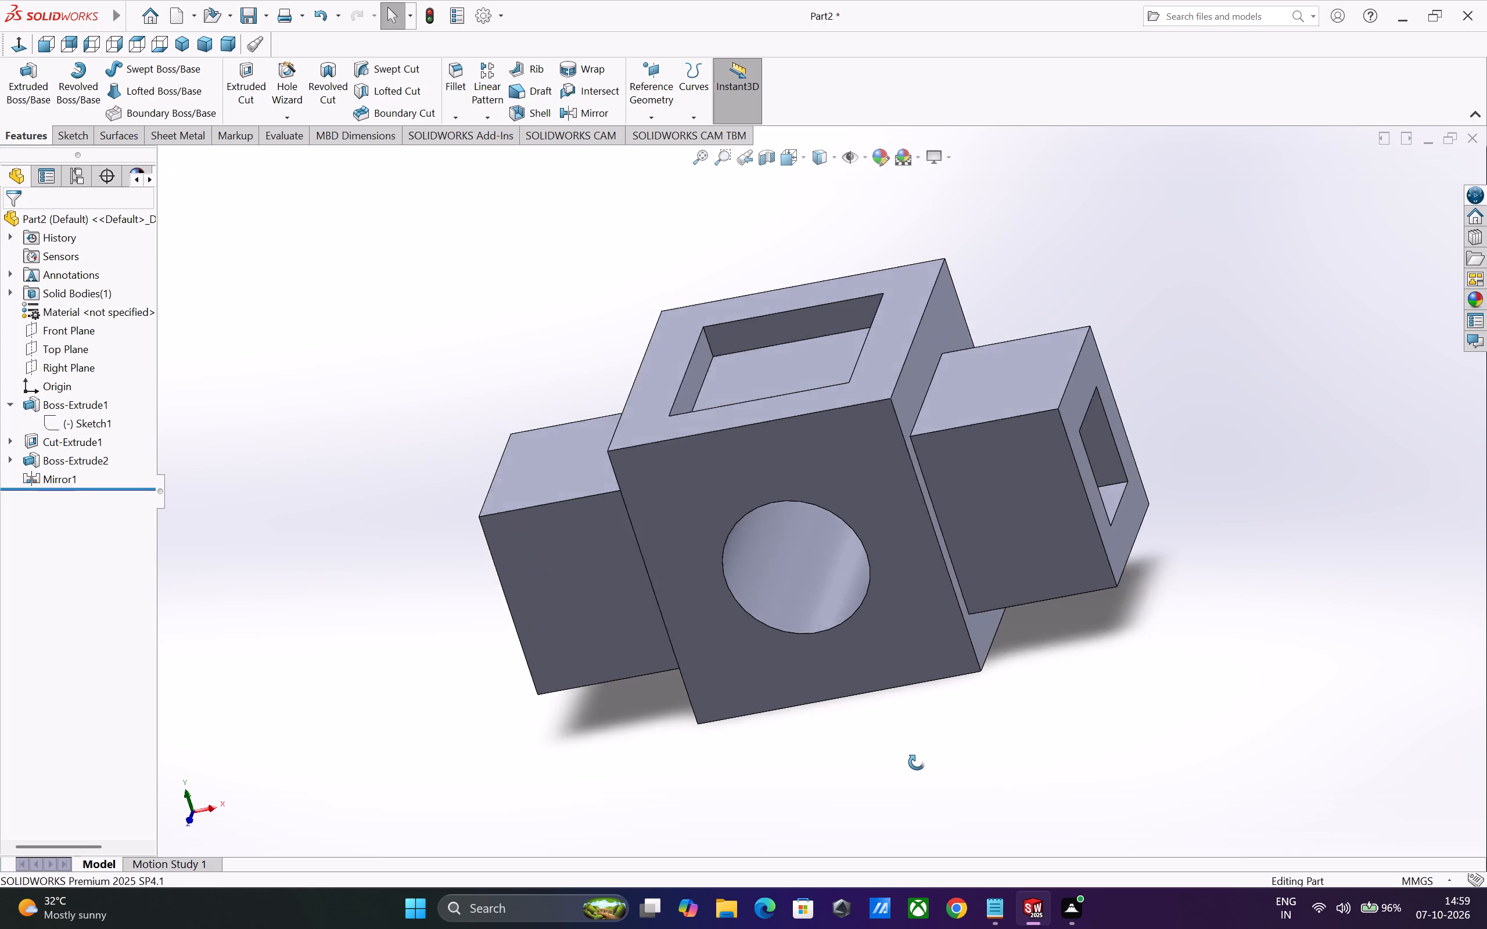
pyautogui.moveTo(917, 762); pyautogui.dragTo(784, 765, button='middle')
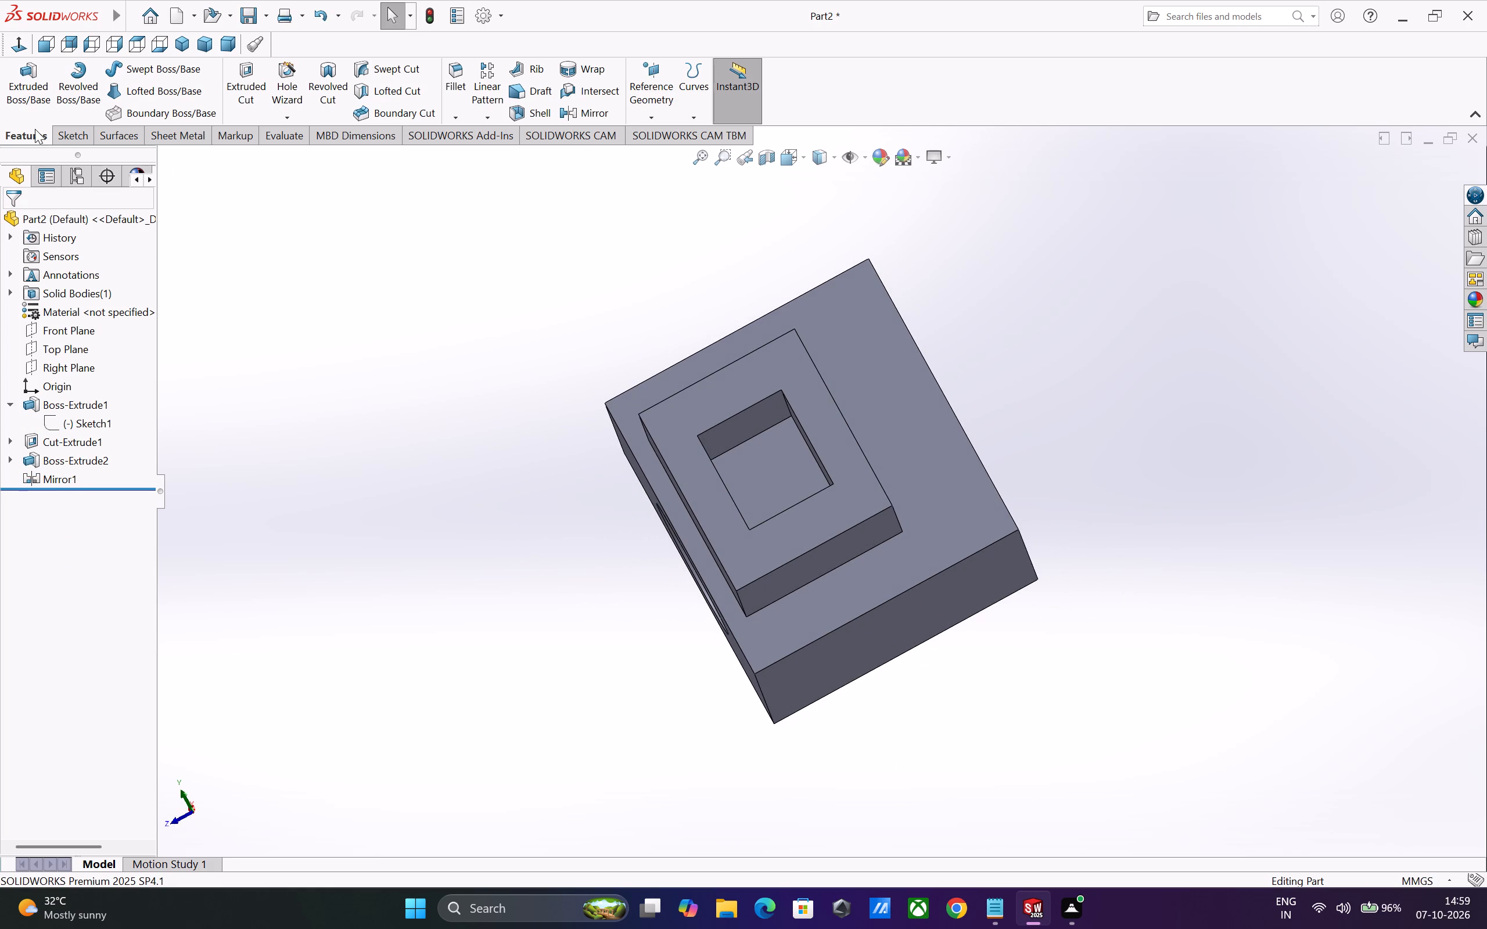
pyautogui.click(66, 137)
pyautogui.click(42, 139)
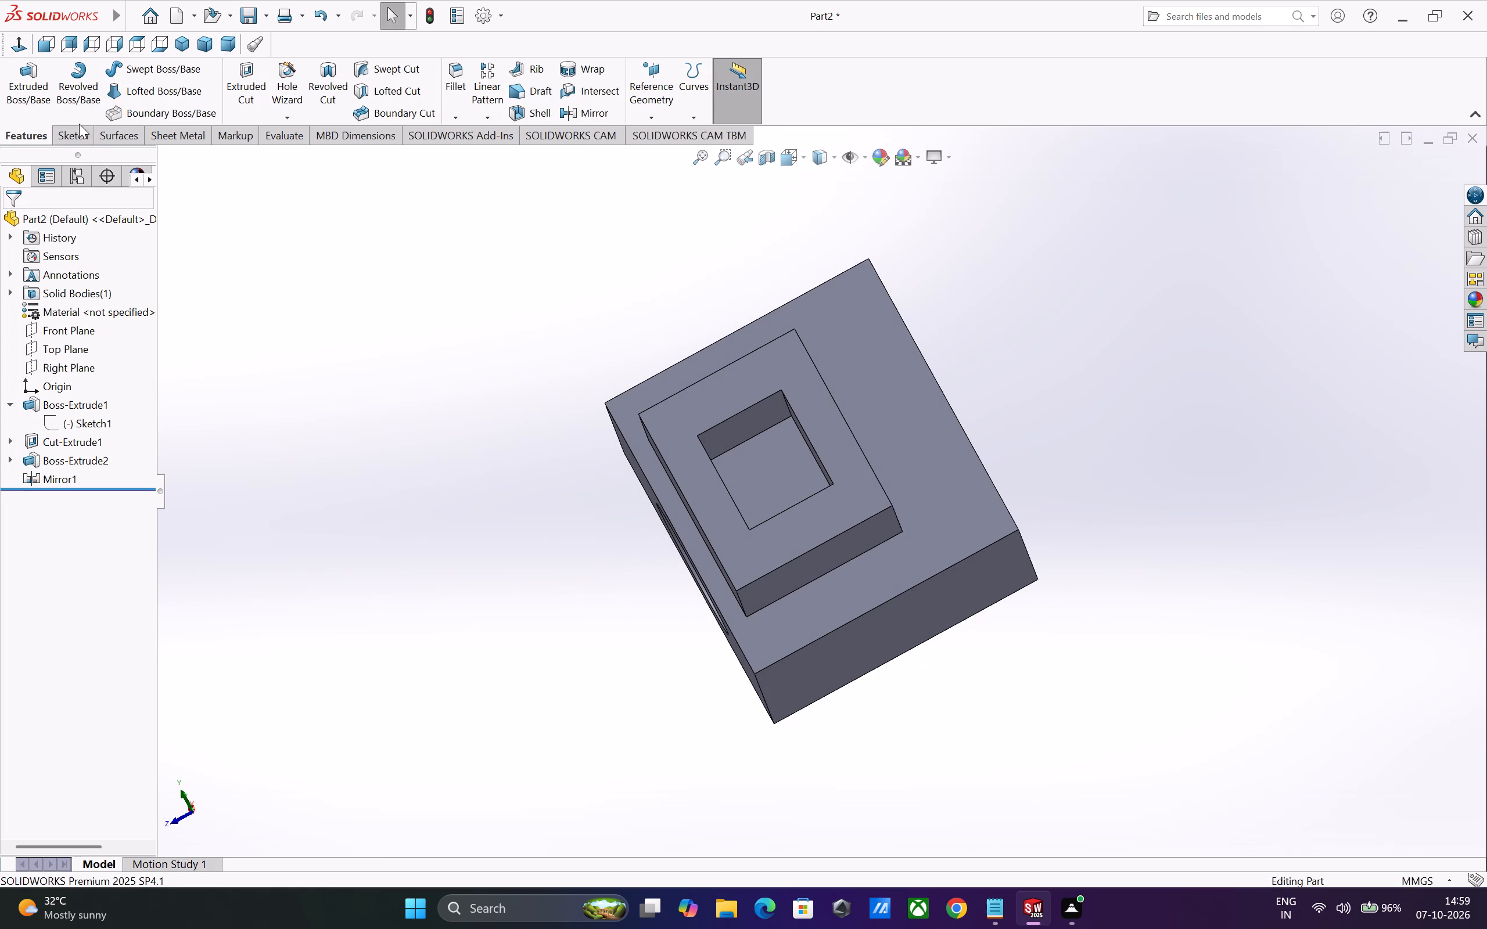
pyautogui.click(76, 131)
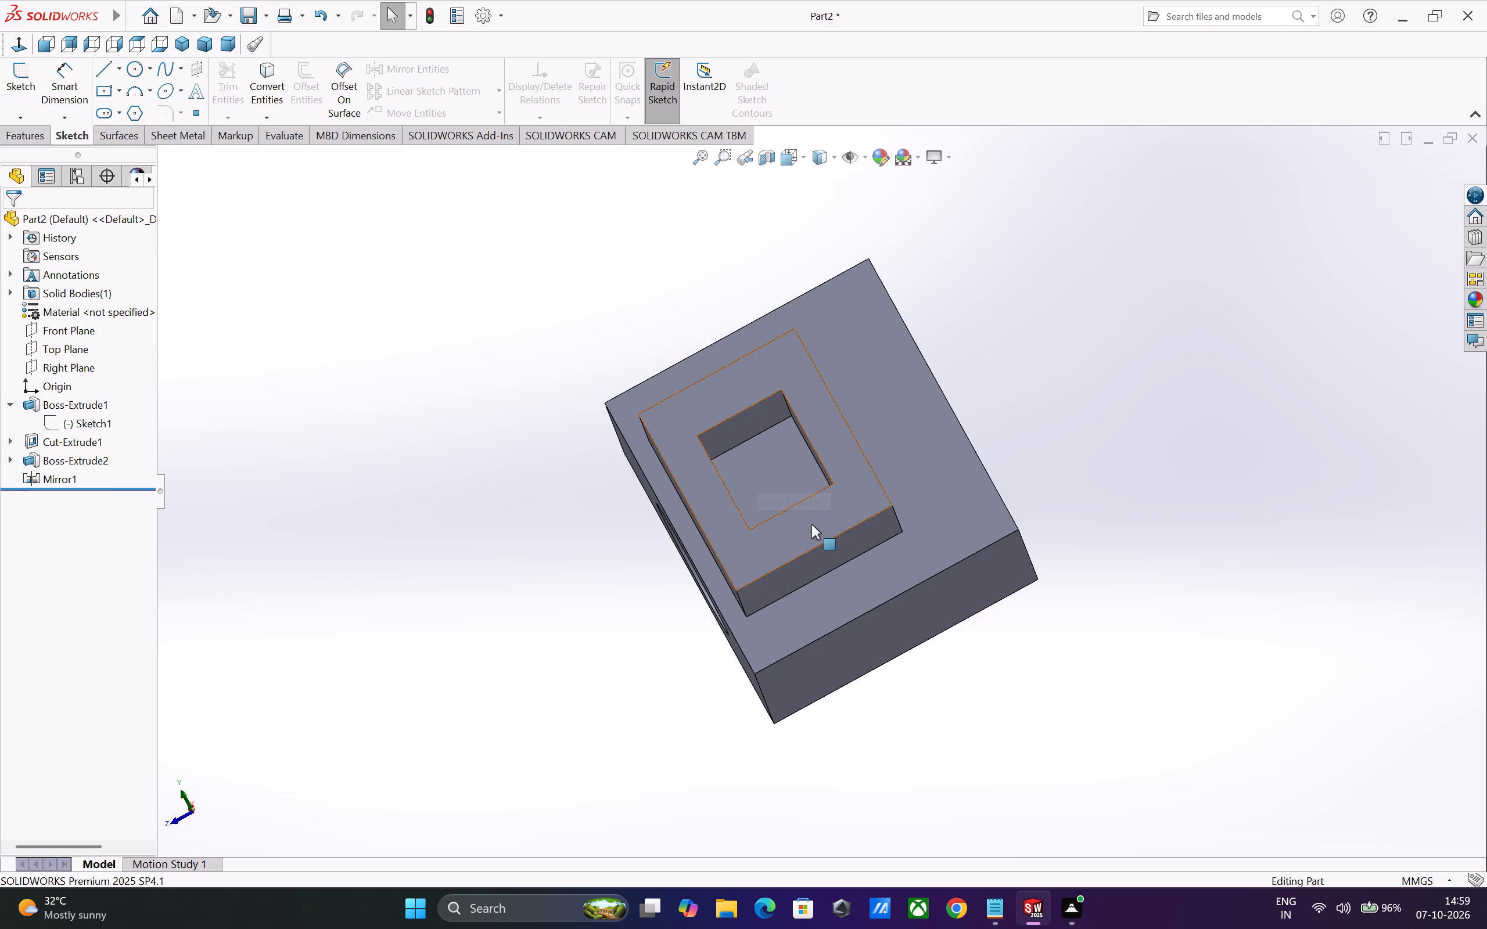
pyautogui.click(811, 524)
pyautogui.click(875, 482)
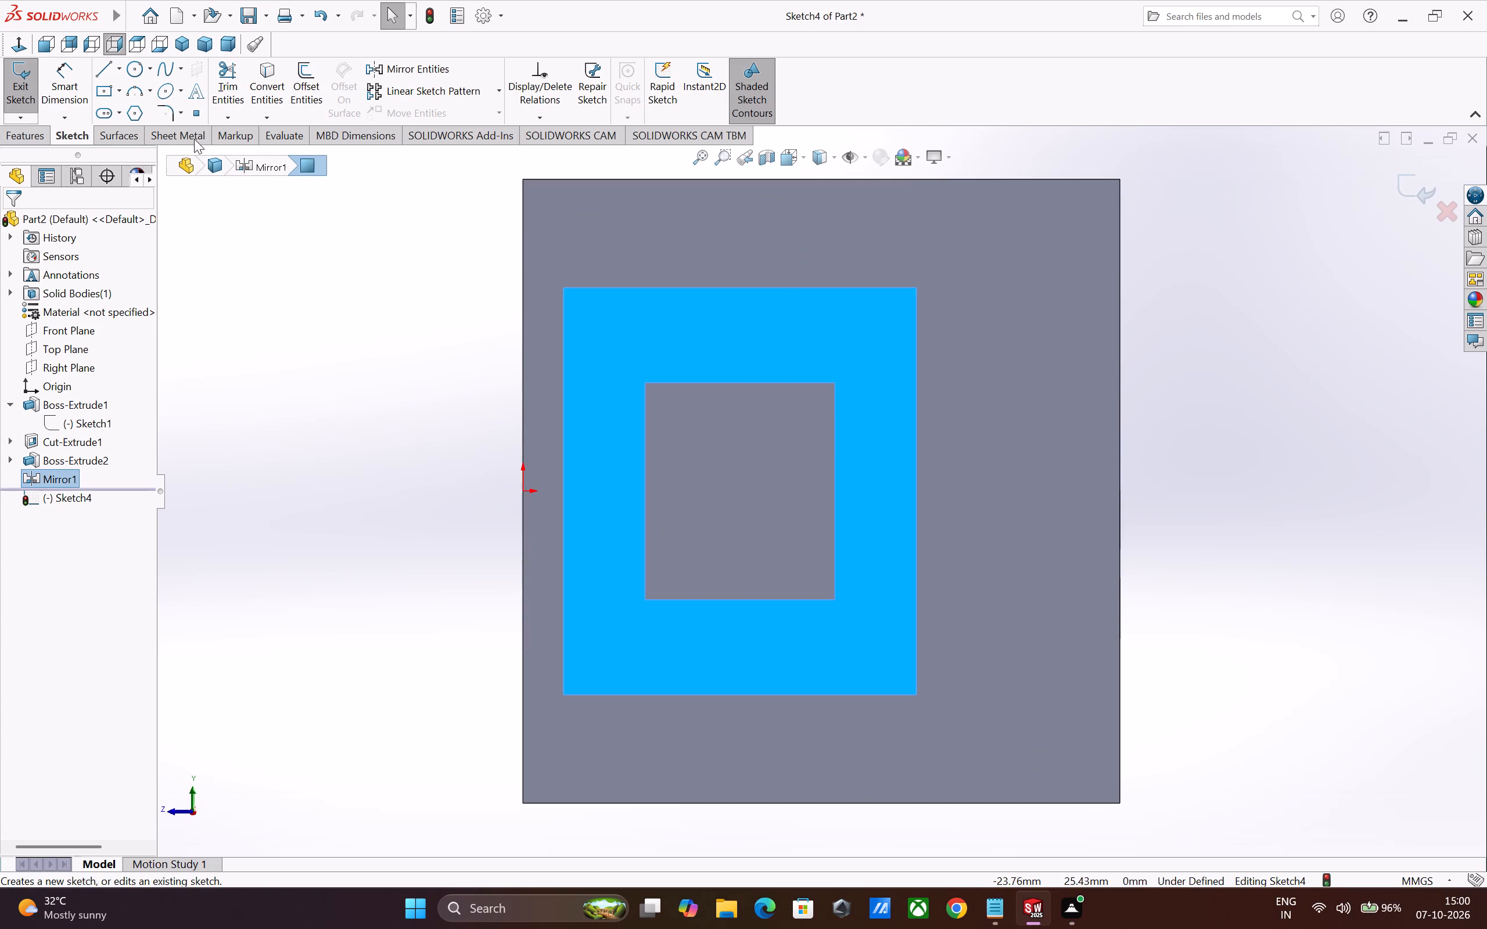
pyautogui.click(110, 72)
pyautogui.click(644, 597)
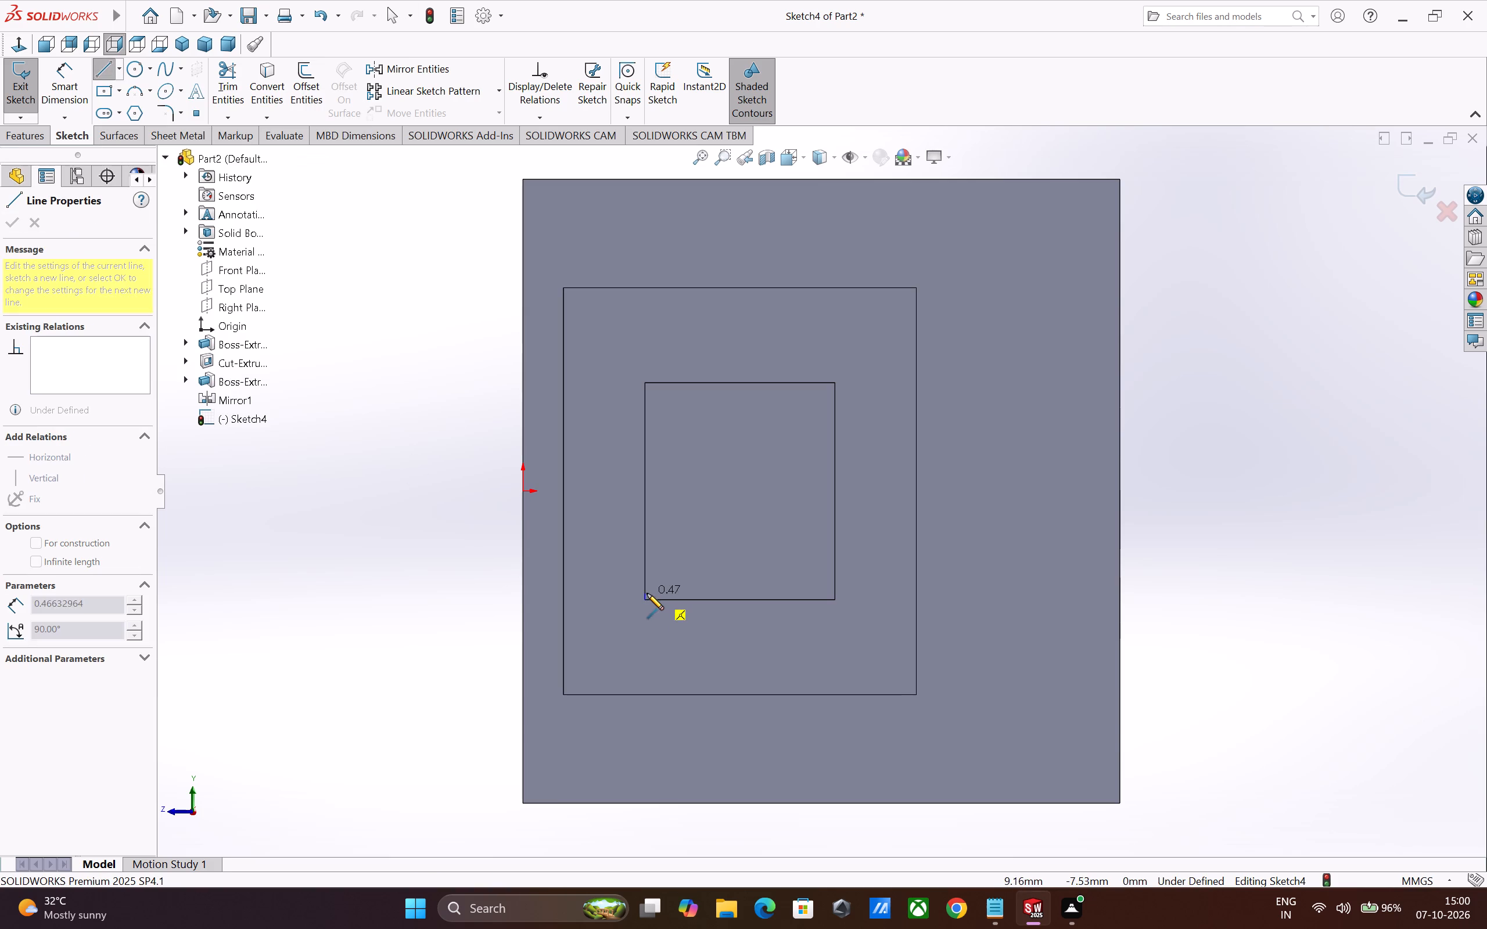
pyautogui.click(644, 381)
pyautogui.click(835, 383)
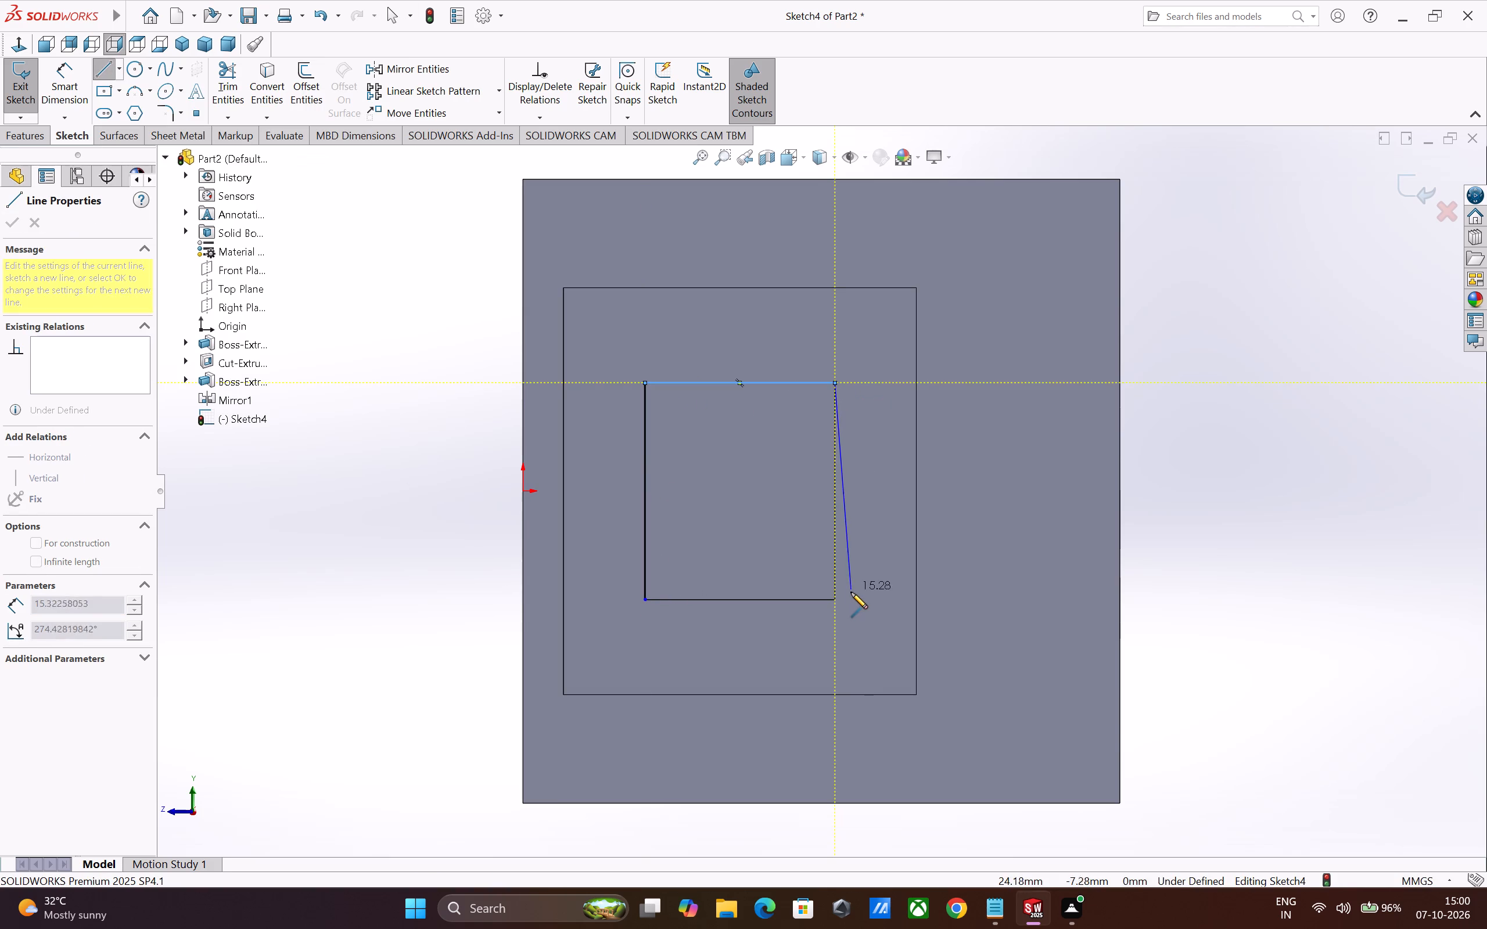
pyautogui.click(836, 599)
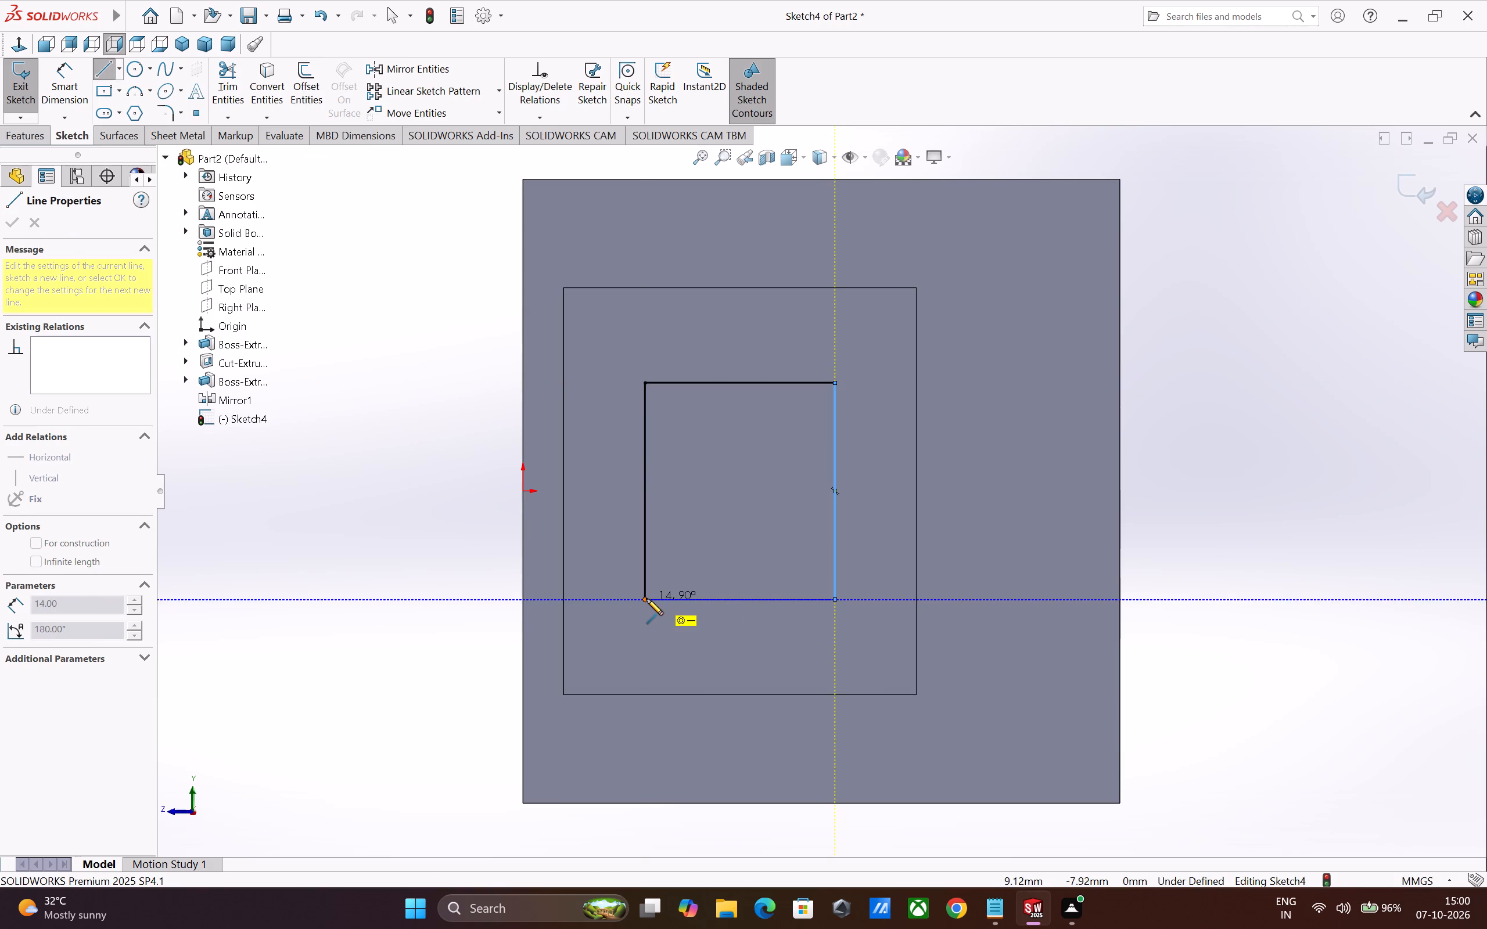
pyautogui.click(646, 598)
pyautogui.press('Escape')
pyautogui.press('Escape')
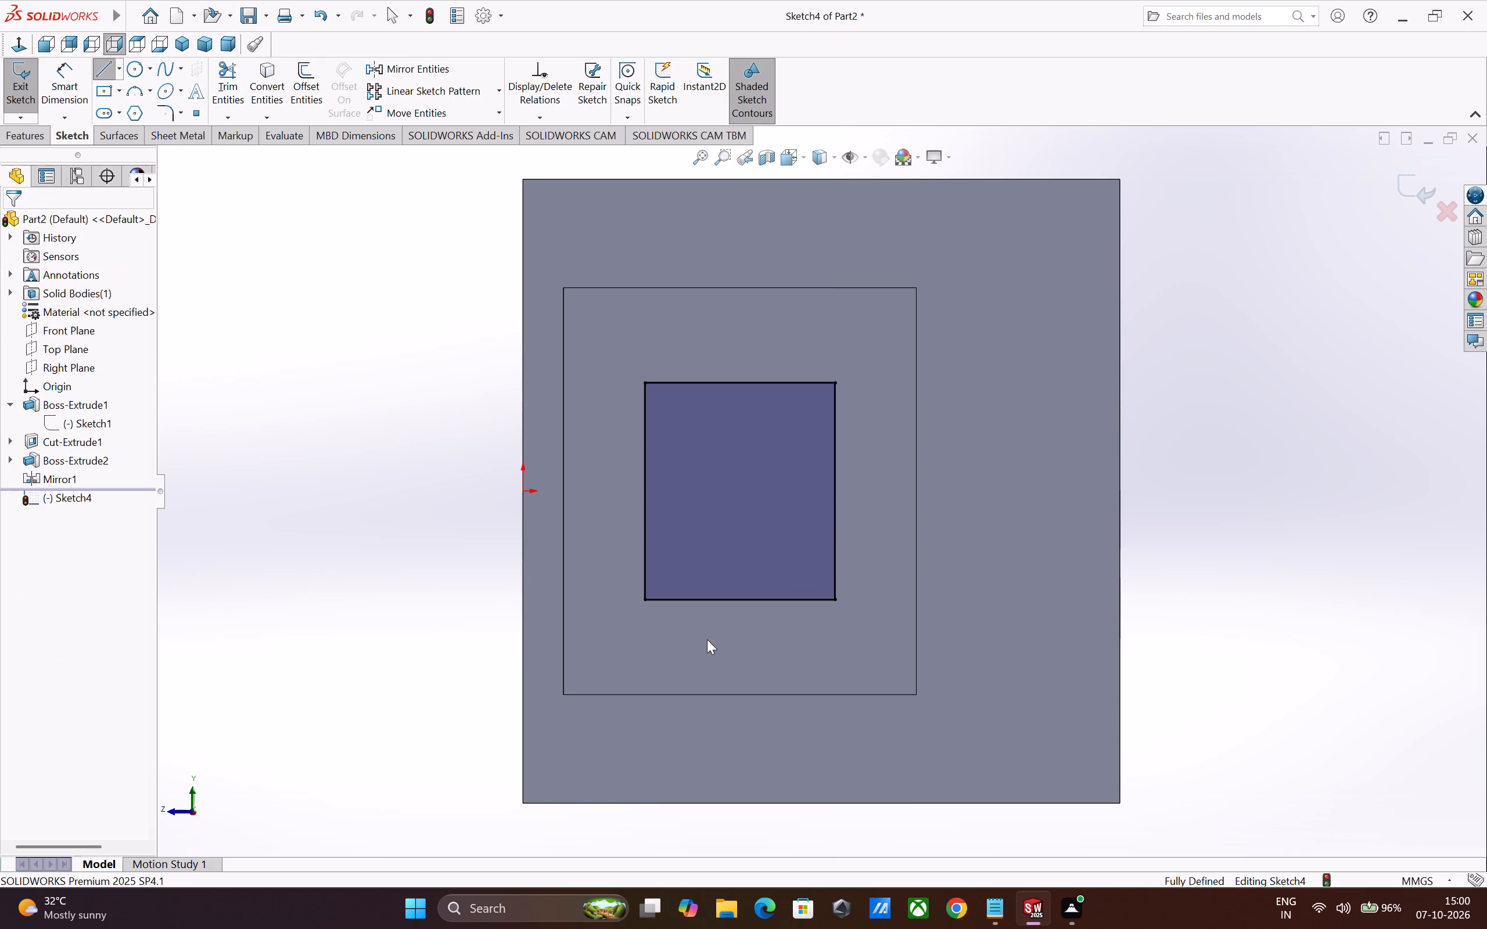
# Cut the traced rectangle Through All, across the block and both side bosses.
pyautogui.click(21, 133)
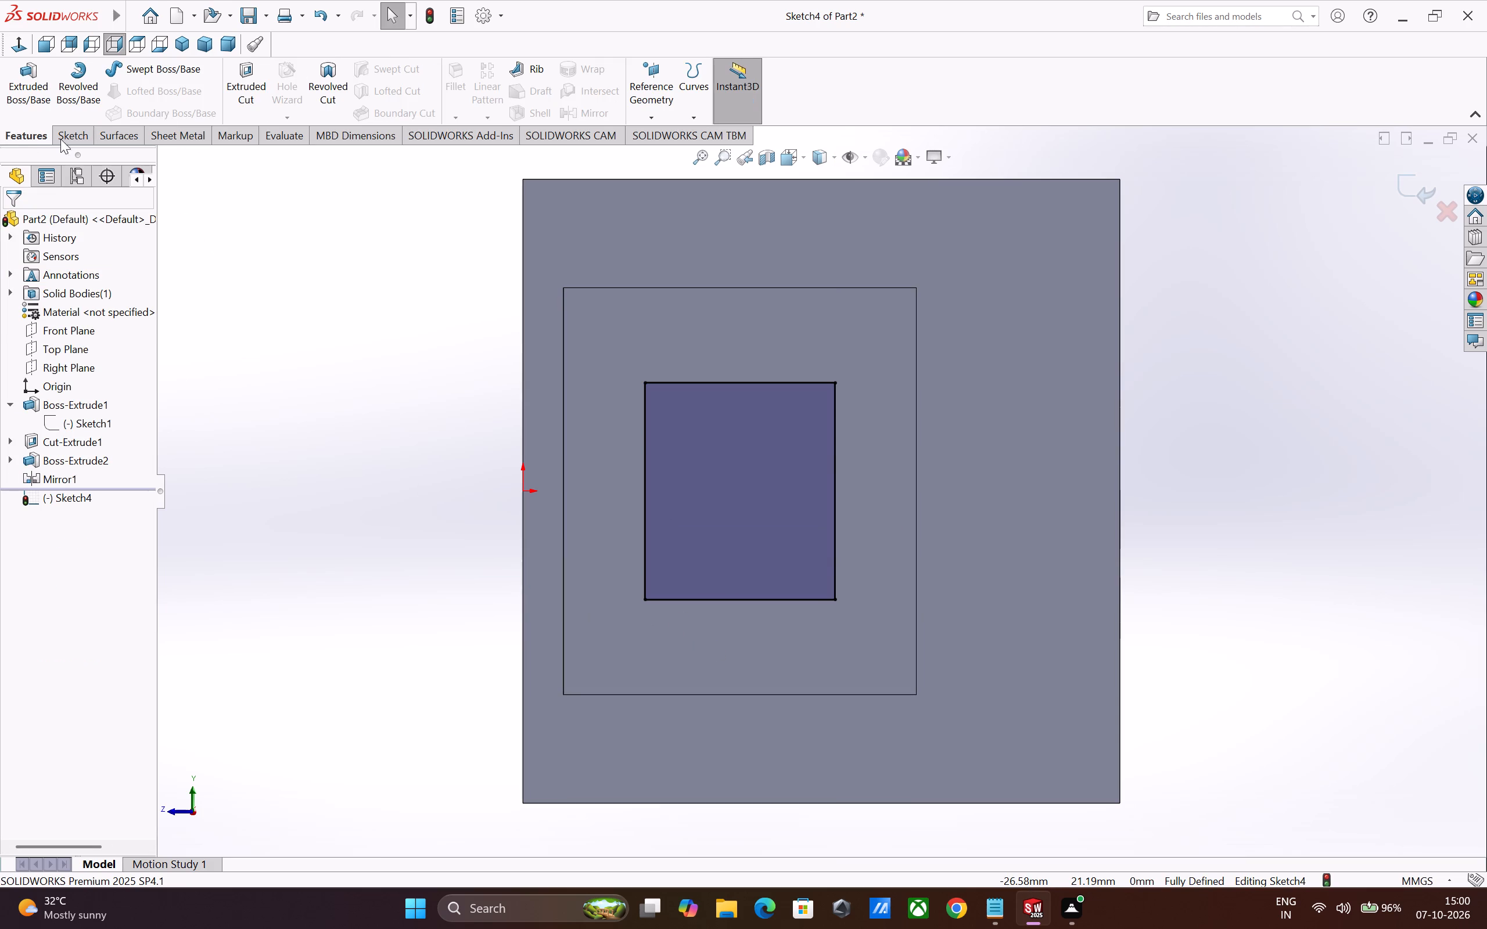
pyautogui.click(253, 80)
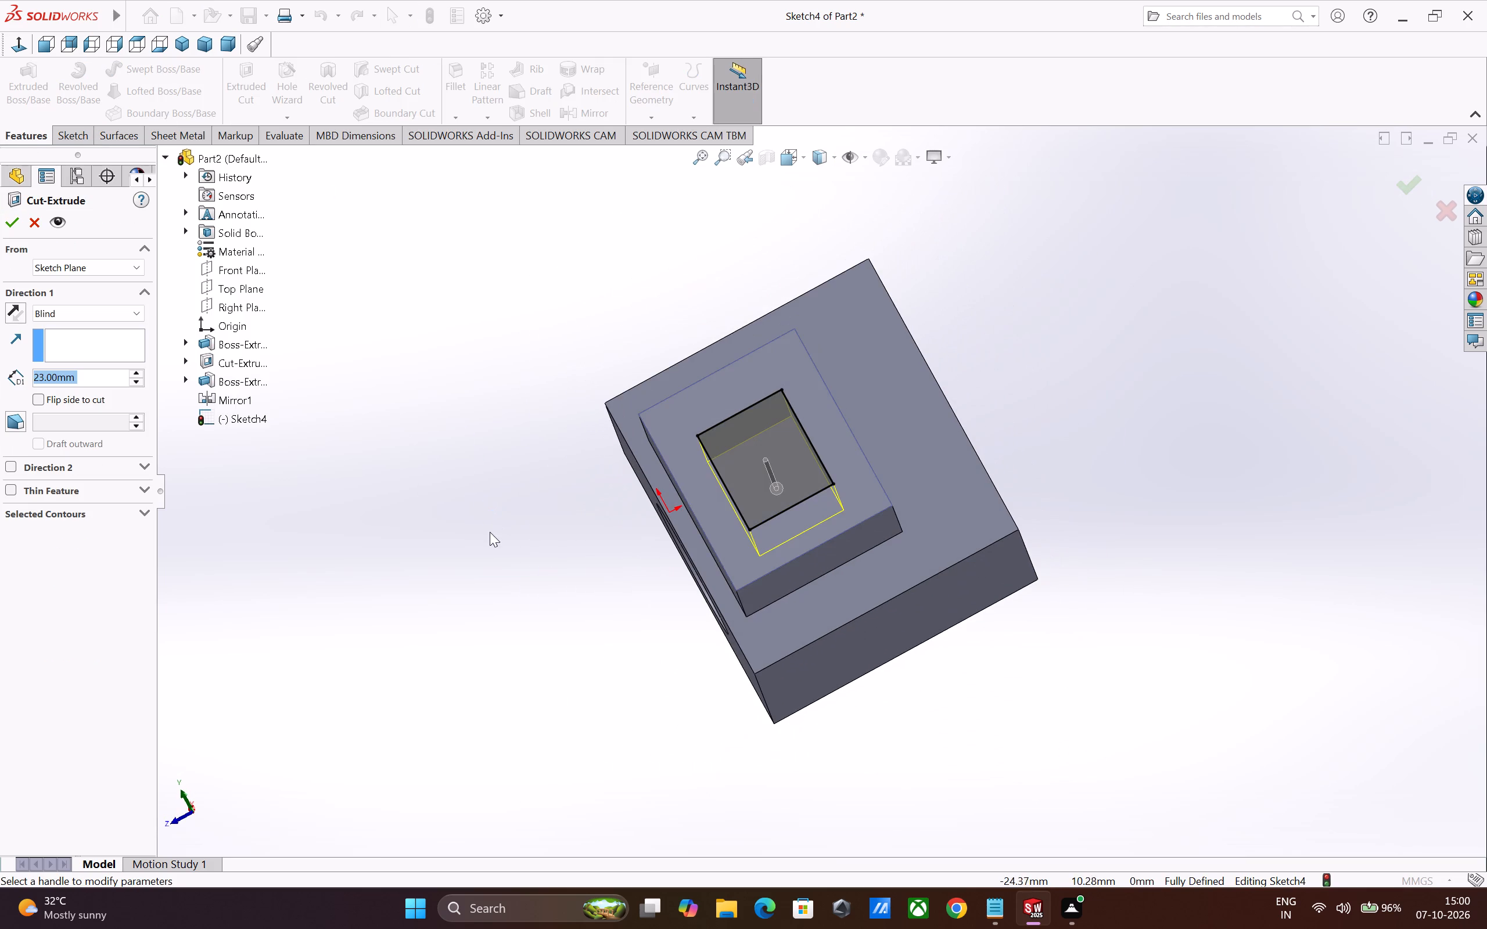
pyautogui.moveTo(490, 532); pyautogui.dragTo(540, 520, button='middle')
pyautogui.scroll(1, 540, 518)
pyautogui.click(107, 314)
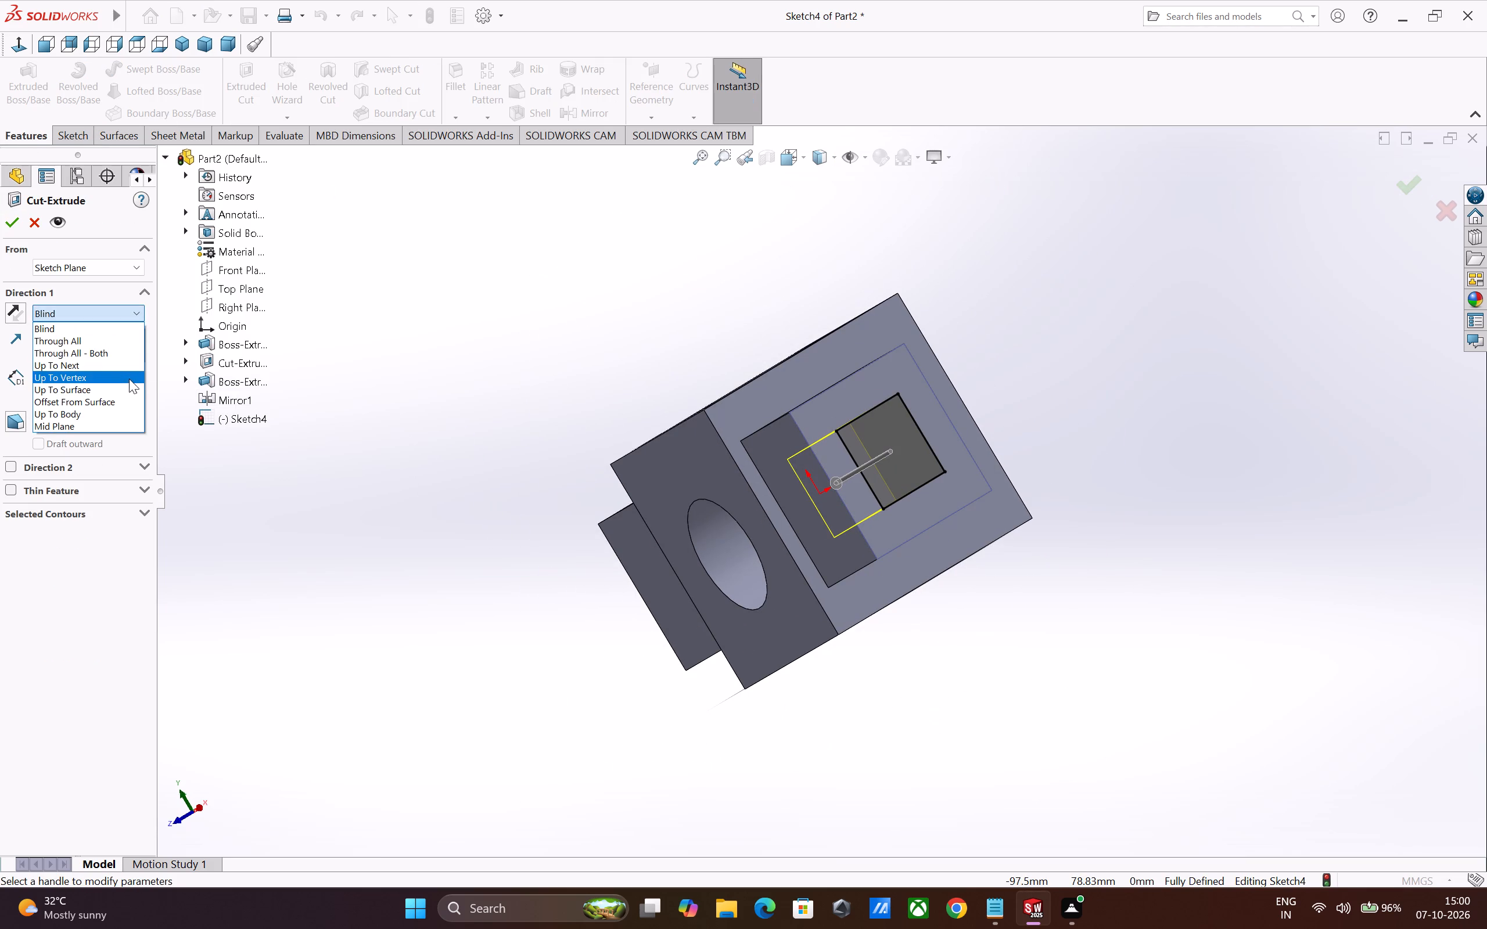
pyautogui.click(103, 342)
pyautogui.moveTo(346, 567); pyautogui.dragTo(563, 536, button='middle')
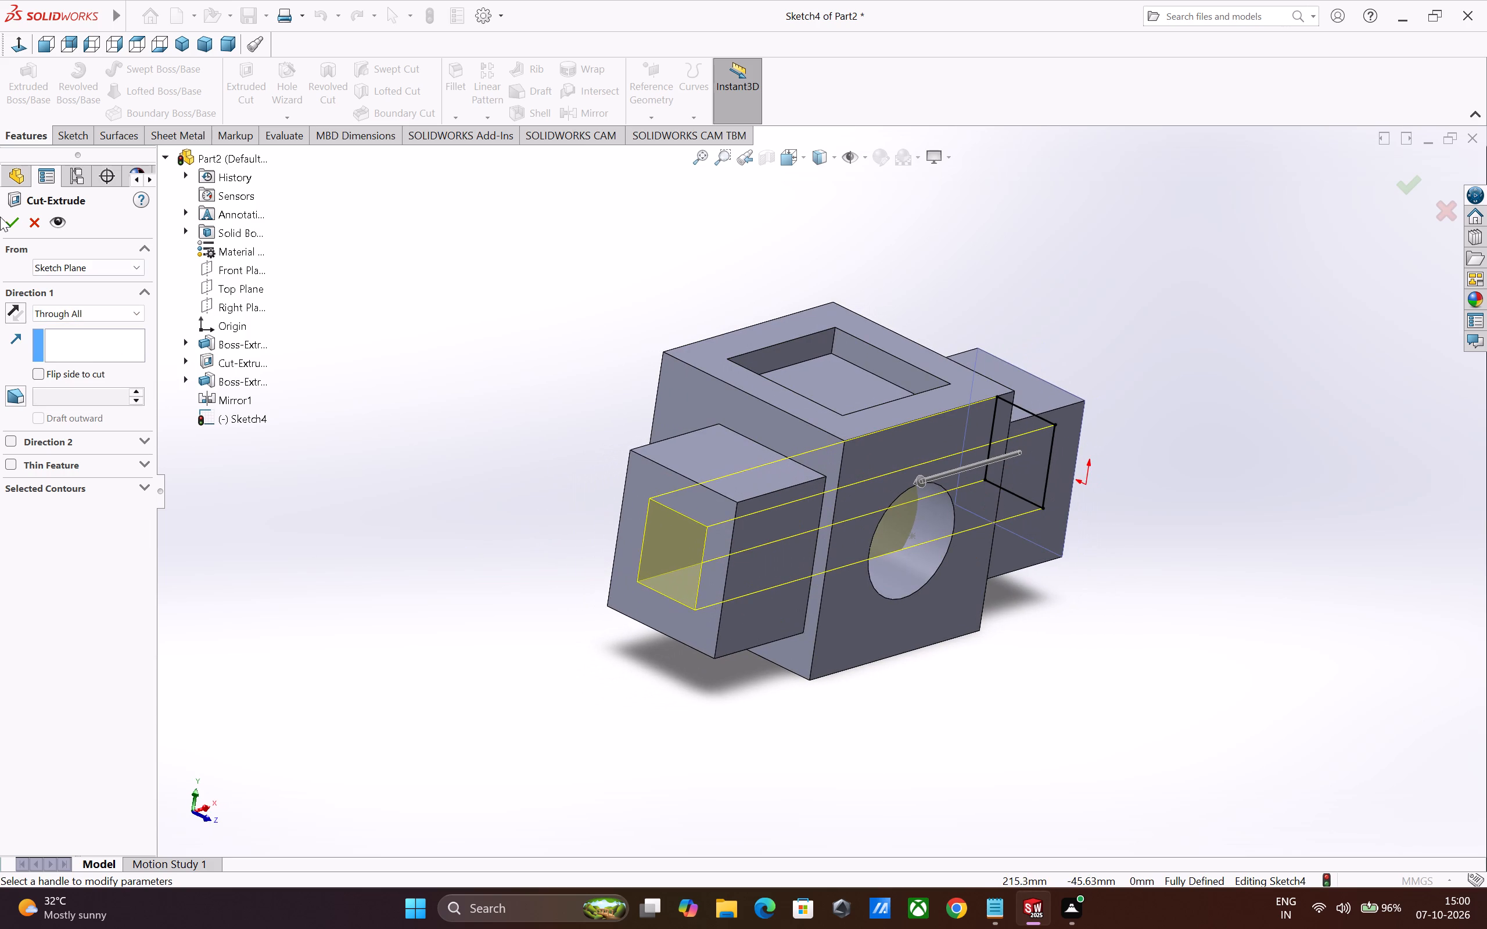
pyautogui.click(6, 217)
pyautogui.click(512, 580)
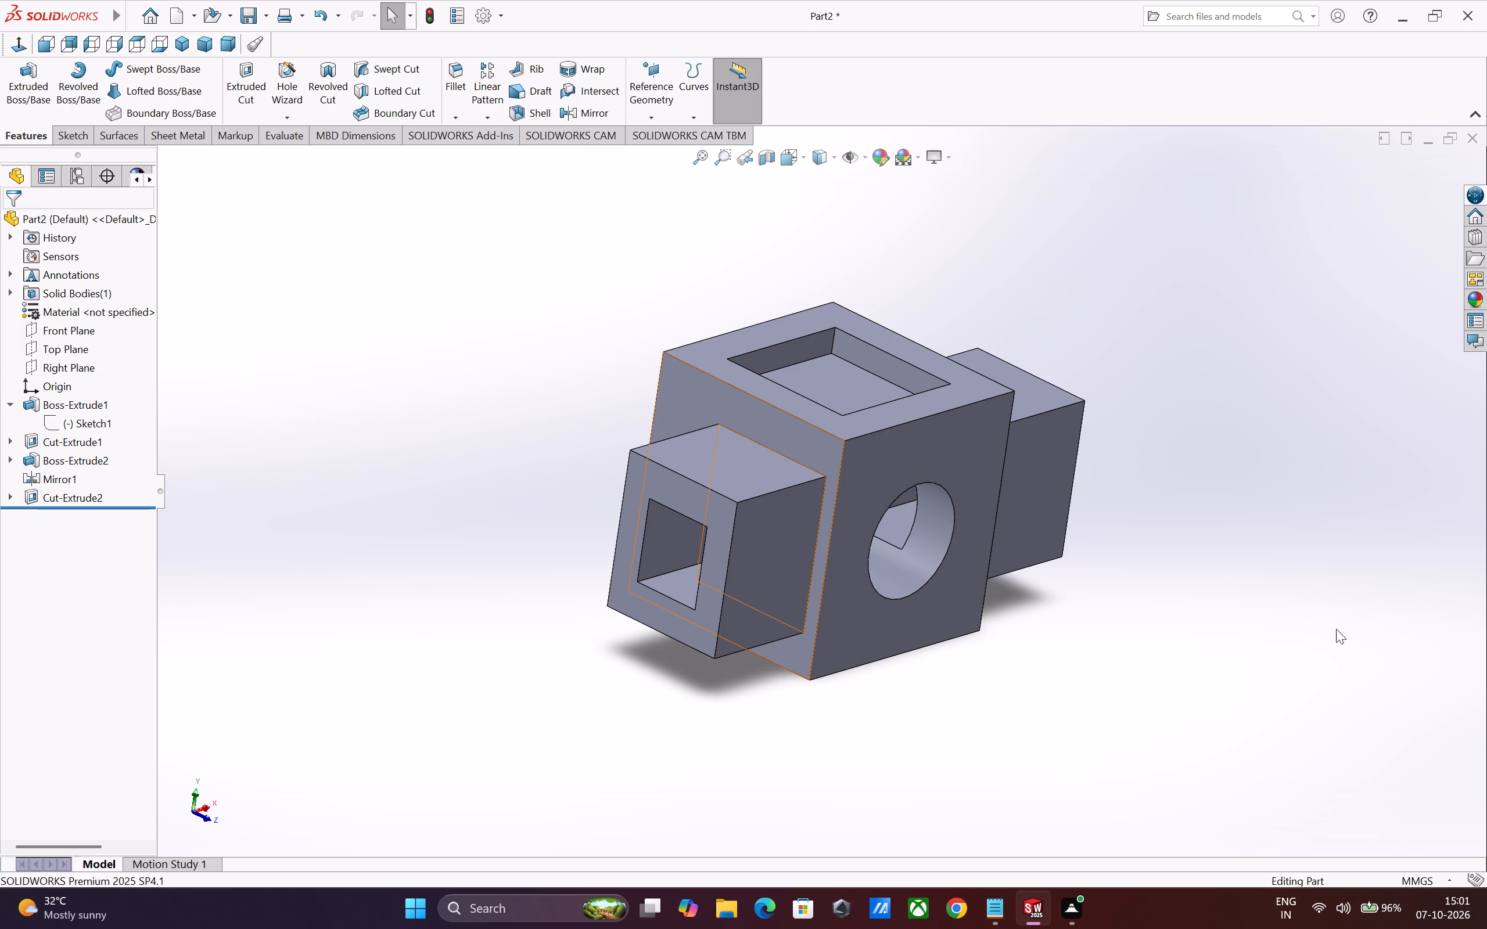
# Examine the part from several sides, checking the rectangular side passage, the round hole and the top pocket.
pyautogui.moveTo(1187, 625); pyautogui.dragTo(1118, 627, button='middle')
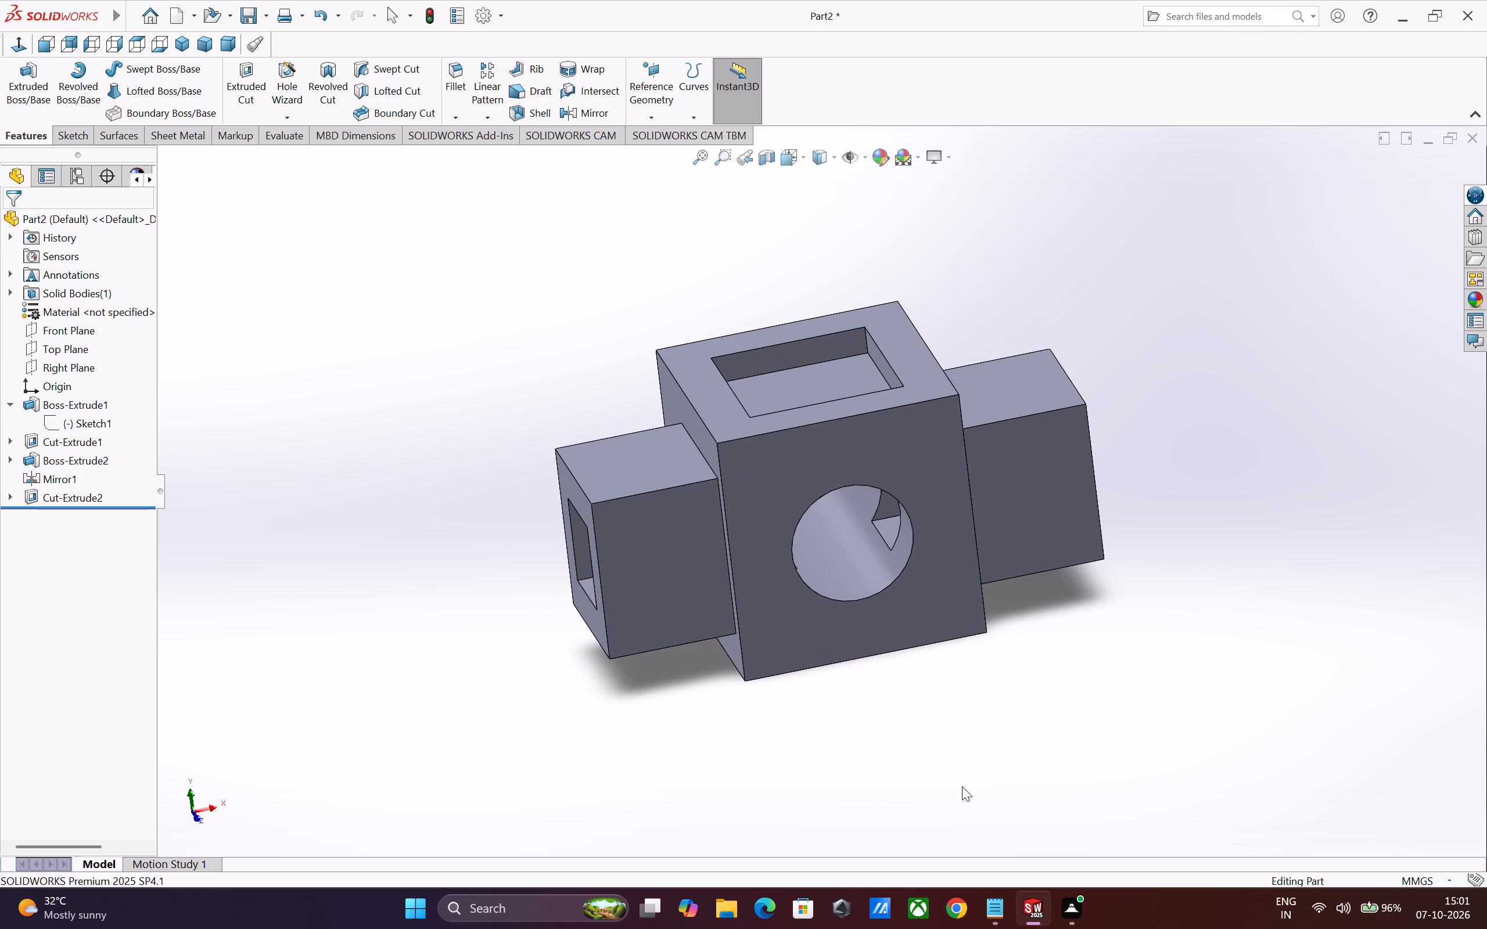
pyautogui.moveTo(1180, 788); pyautogui.dragTo(1249, 776, button='middle')
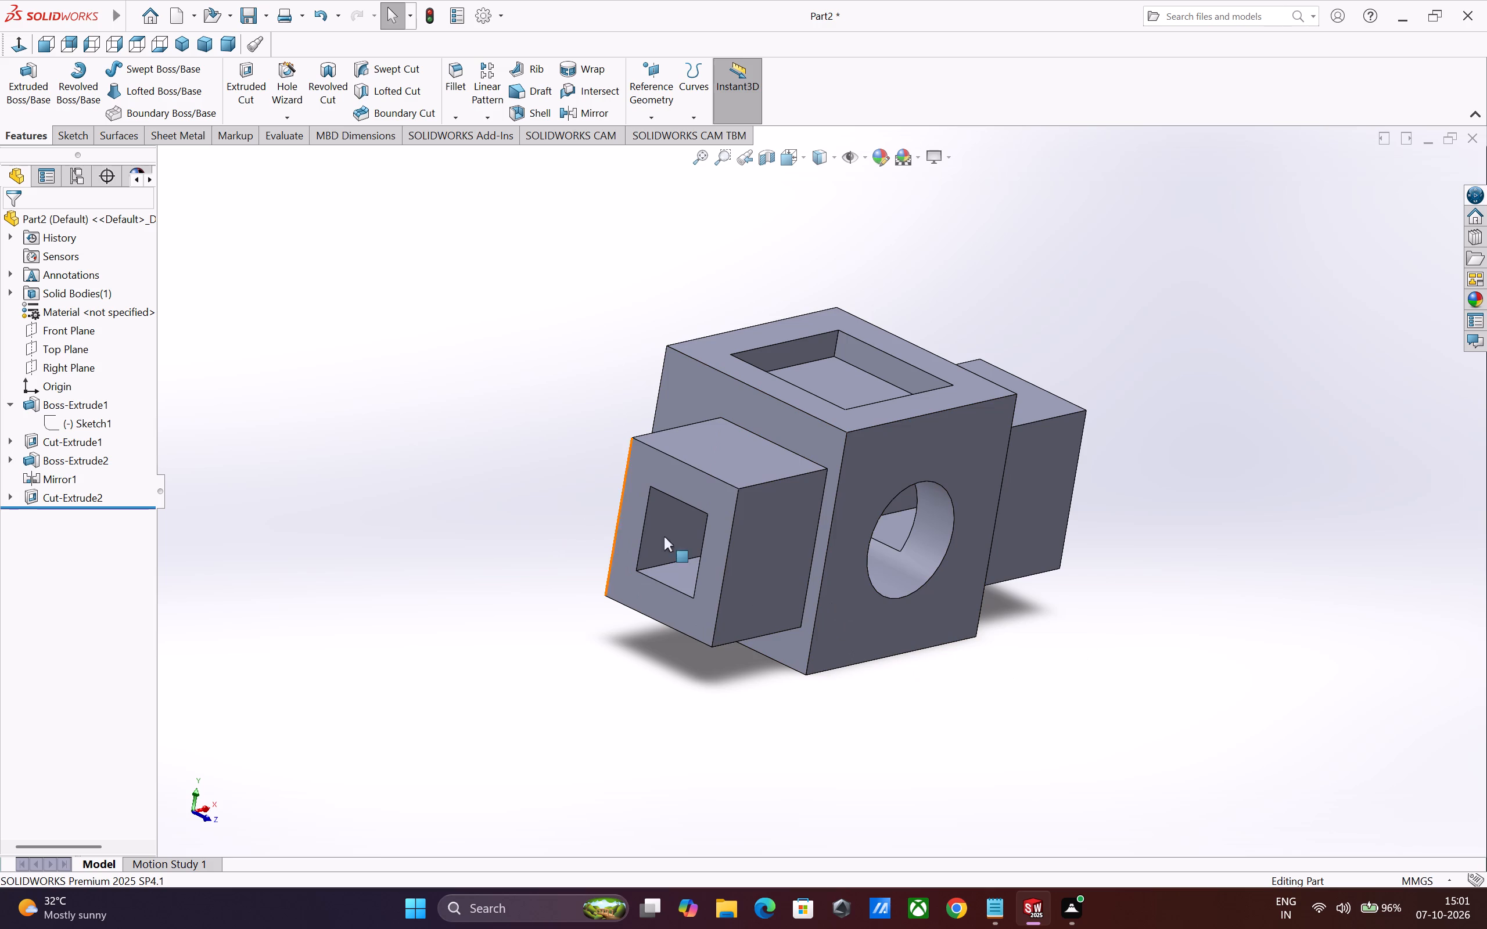
pyautogui.moveTo(1299, 675); pyautogui.dragTo(634, 674, button='middle')
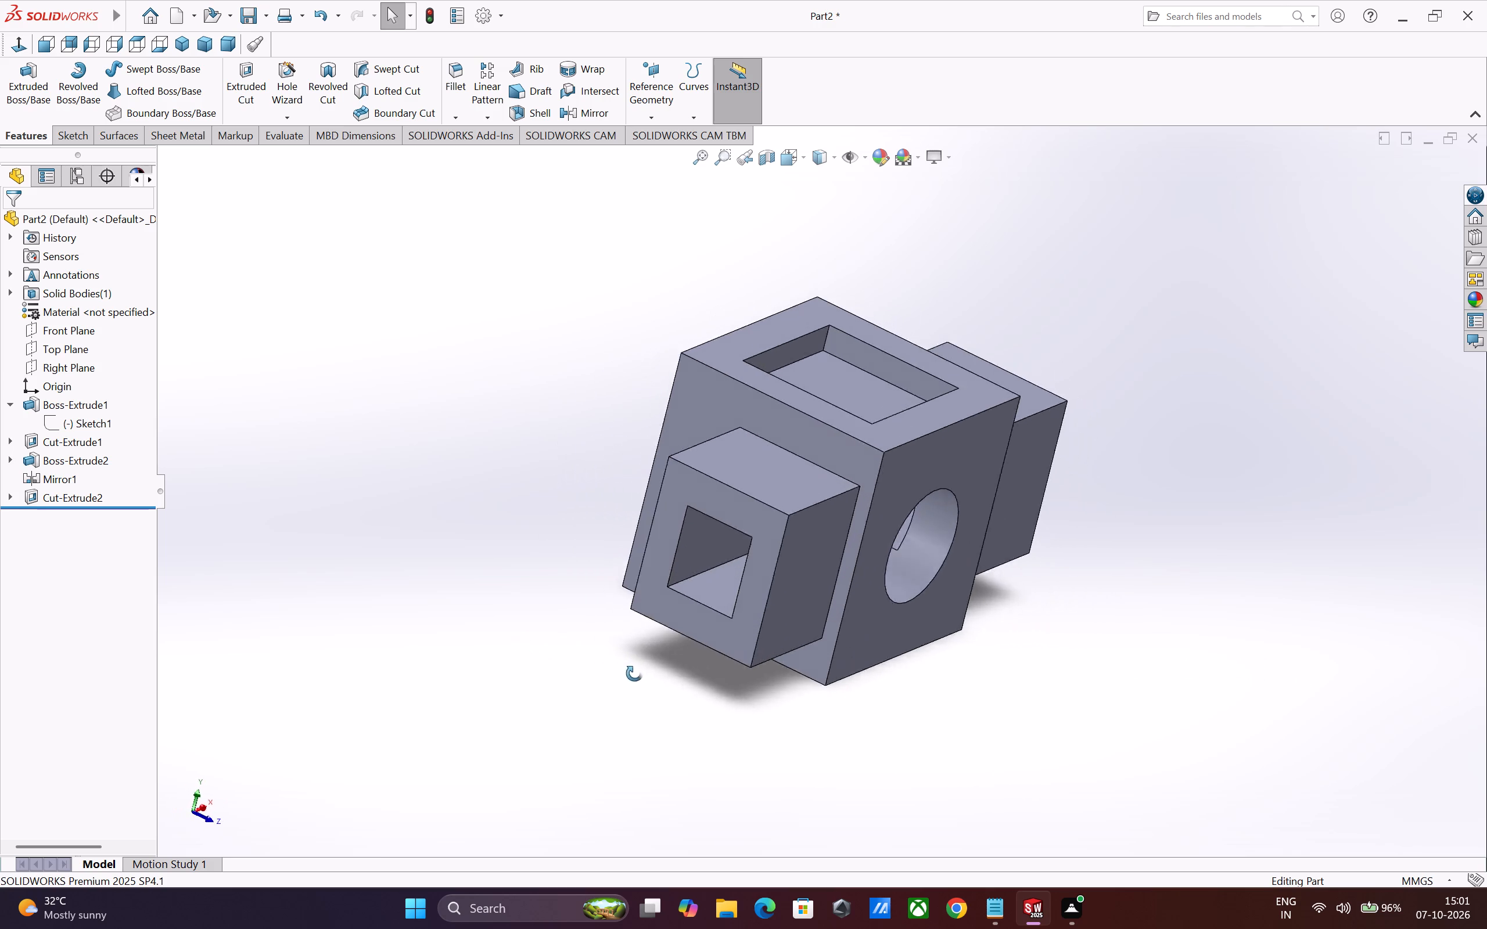
pyautogui.moveTo(634, 674); pyautogui.dragTo(693, 636, button='middle')
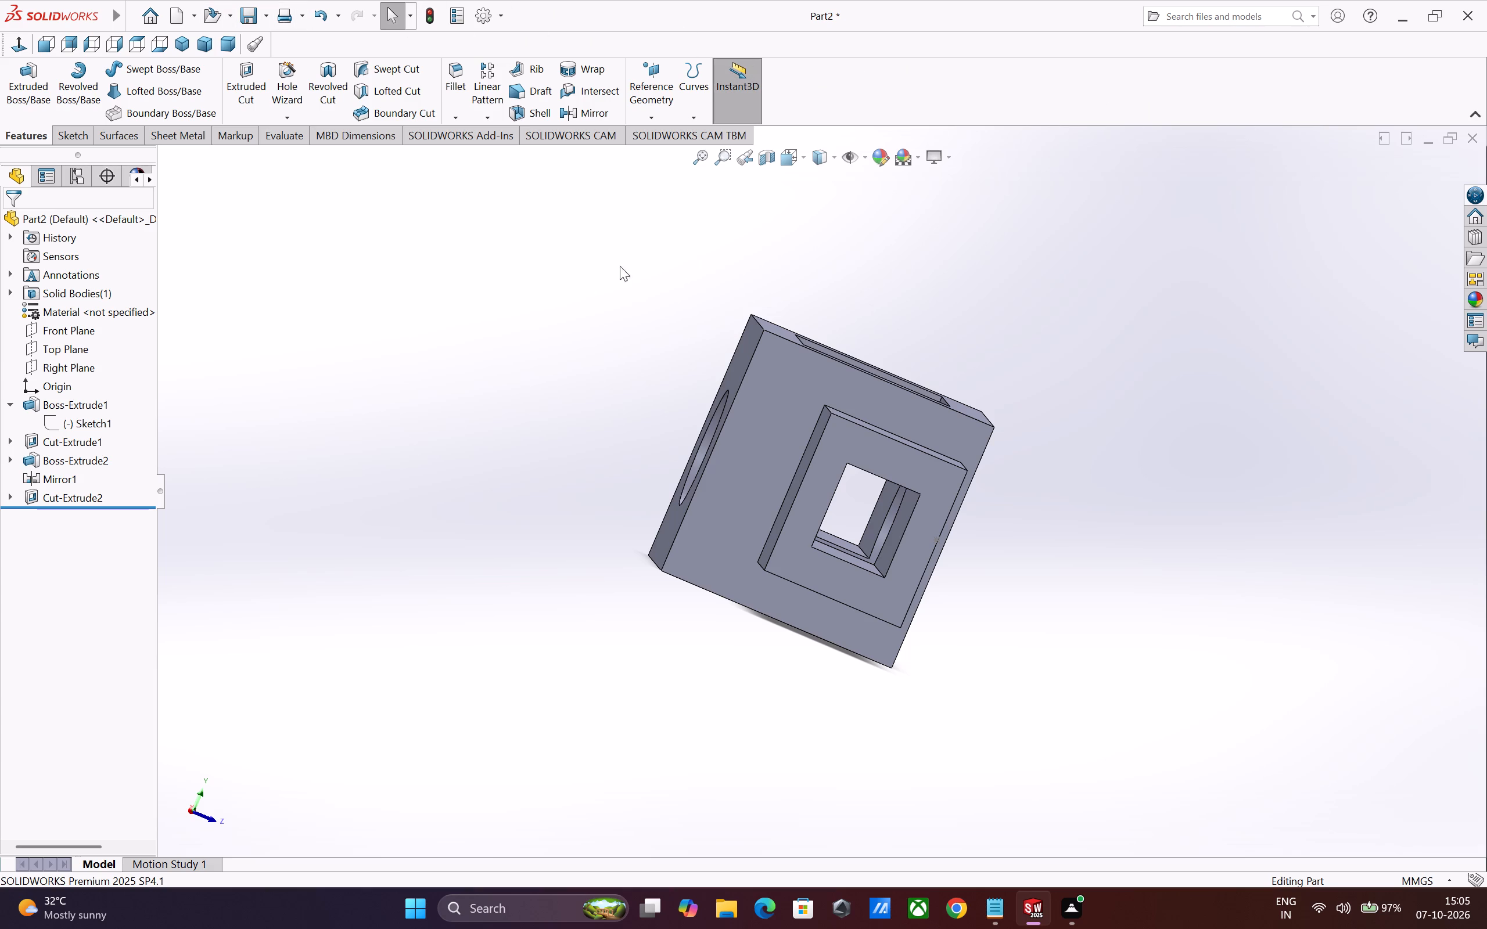
pyautogui.click(336, 289)
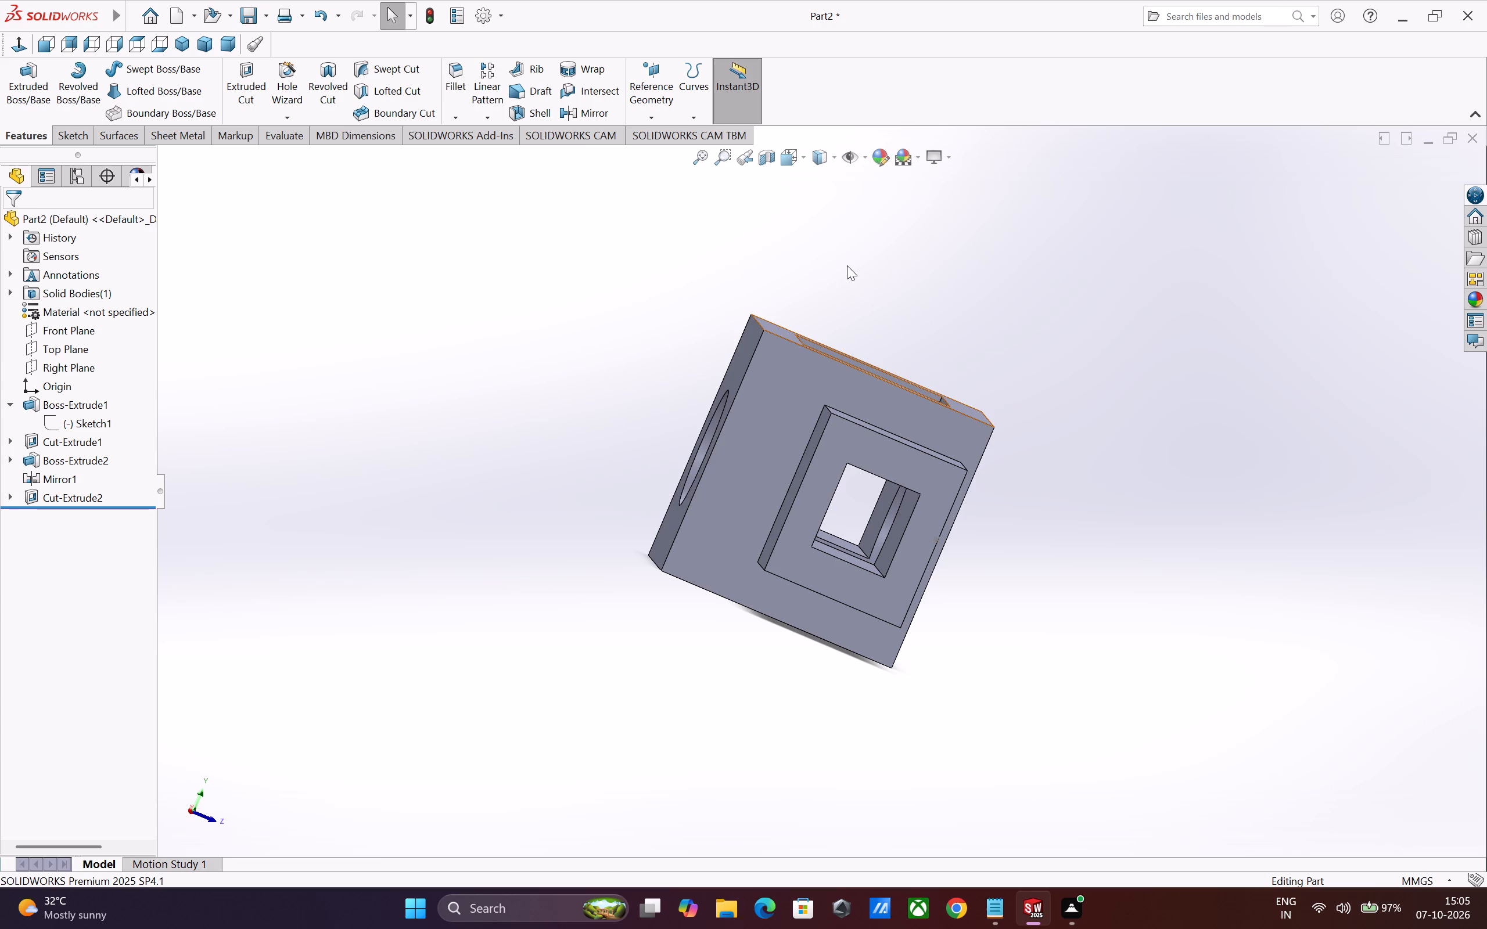
pyautogui.moveTo(629, 272); pyautogui.dragTo(597, 279)
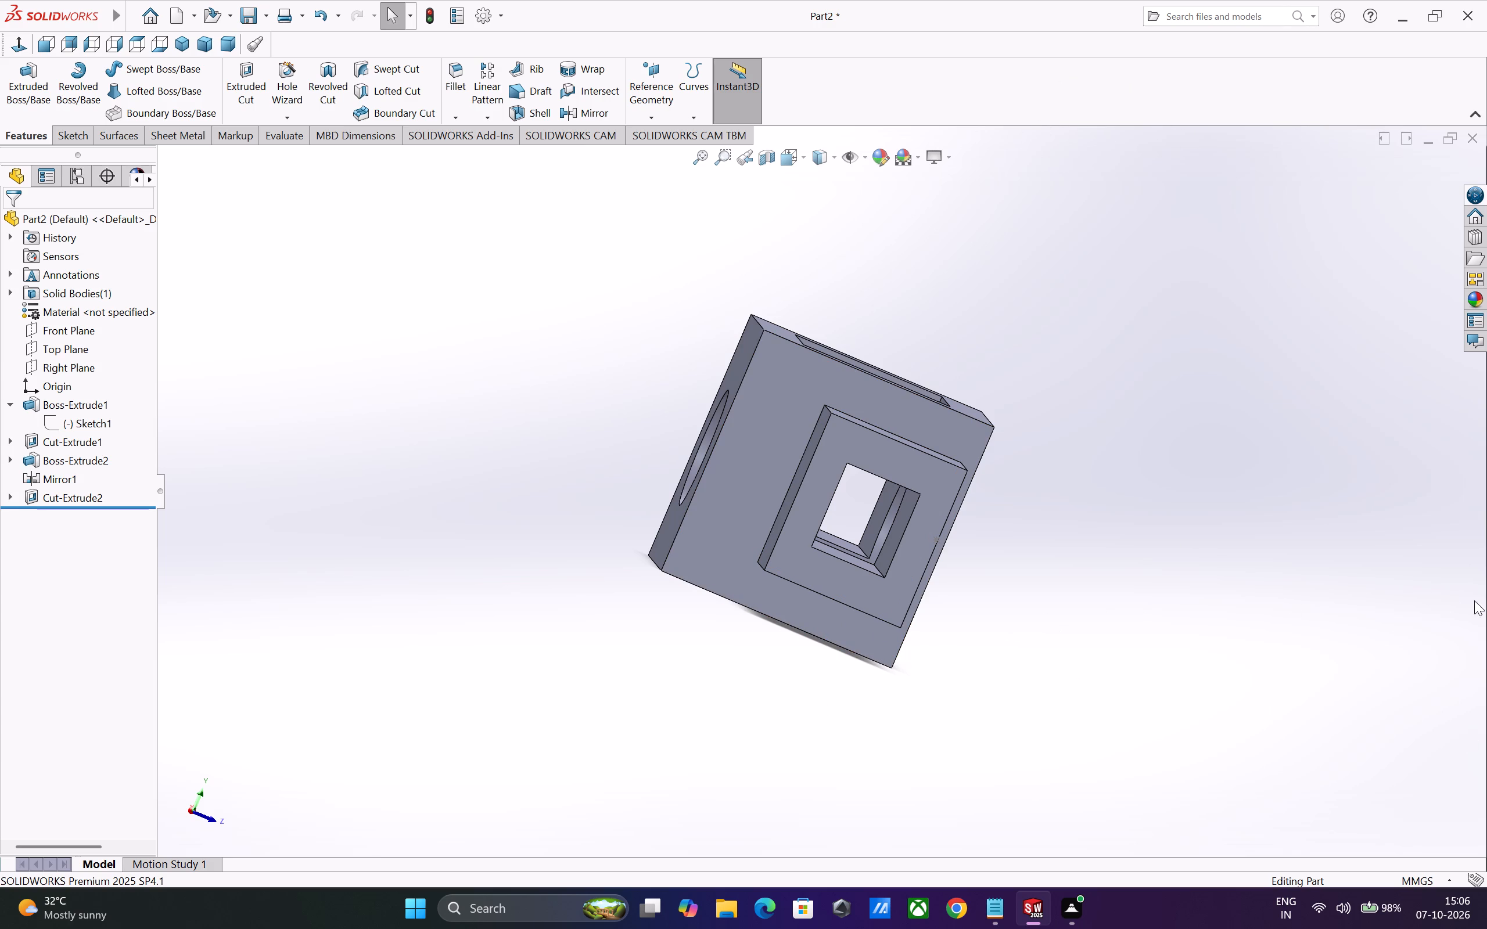
pyautogui.moveTo(920, 507); pyautogui.dragTo(956, 493, button='middle')
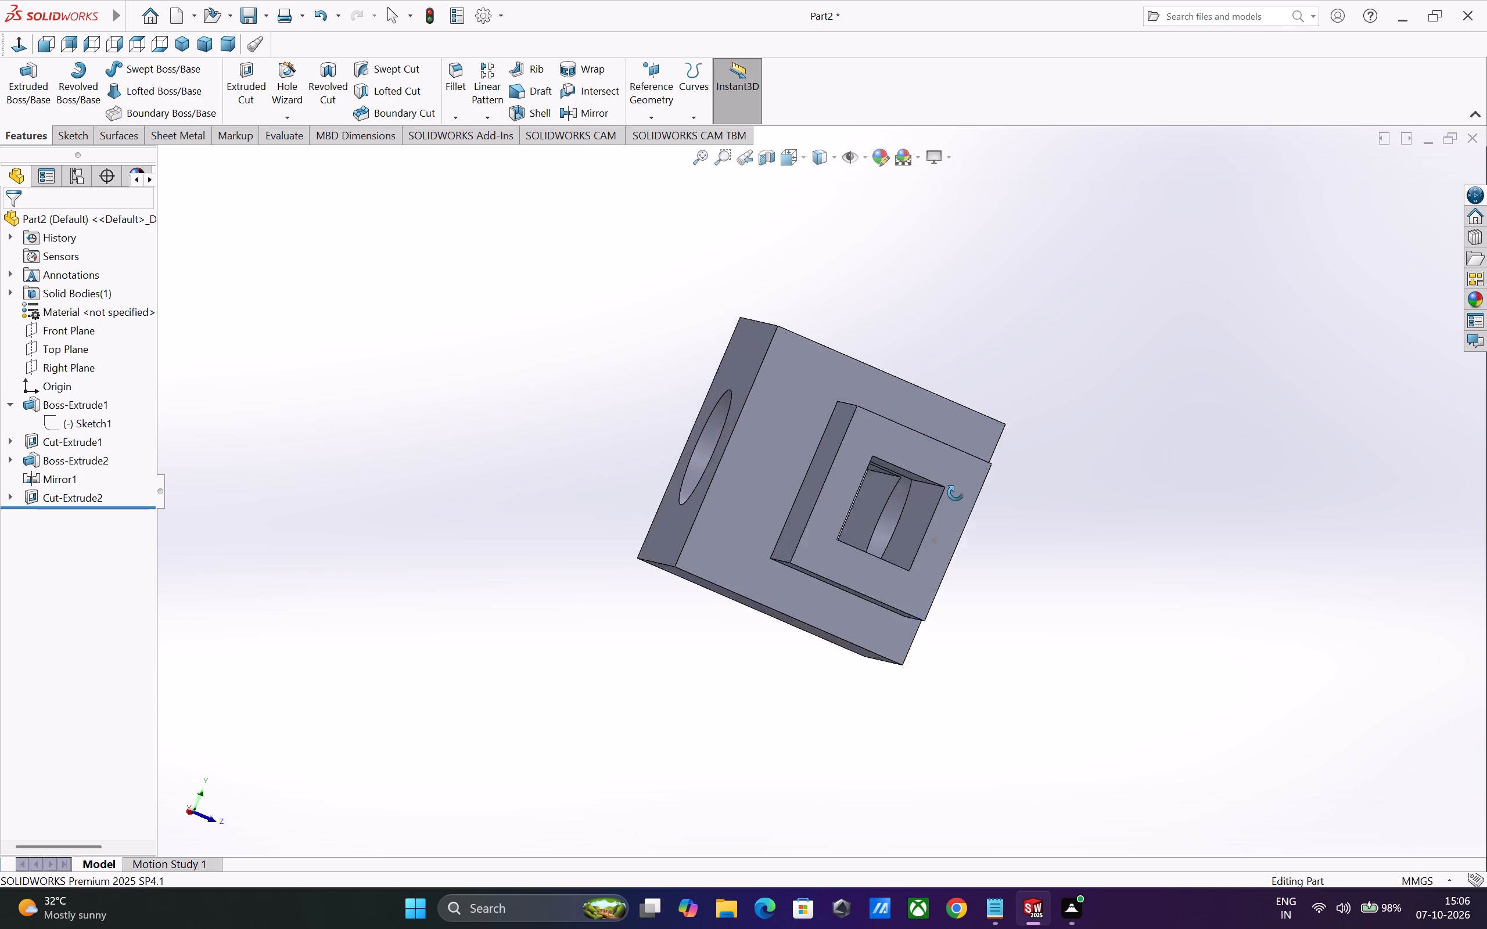
pyautogui.moveTo(956, 493); pyautogui.dragTo(1428, 471, button='middle')
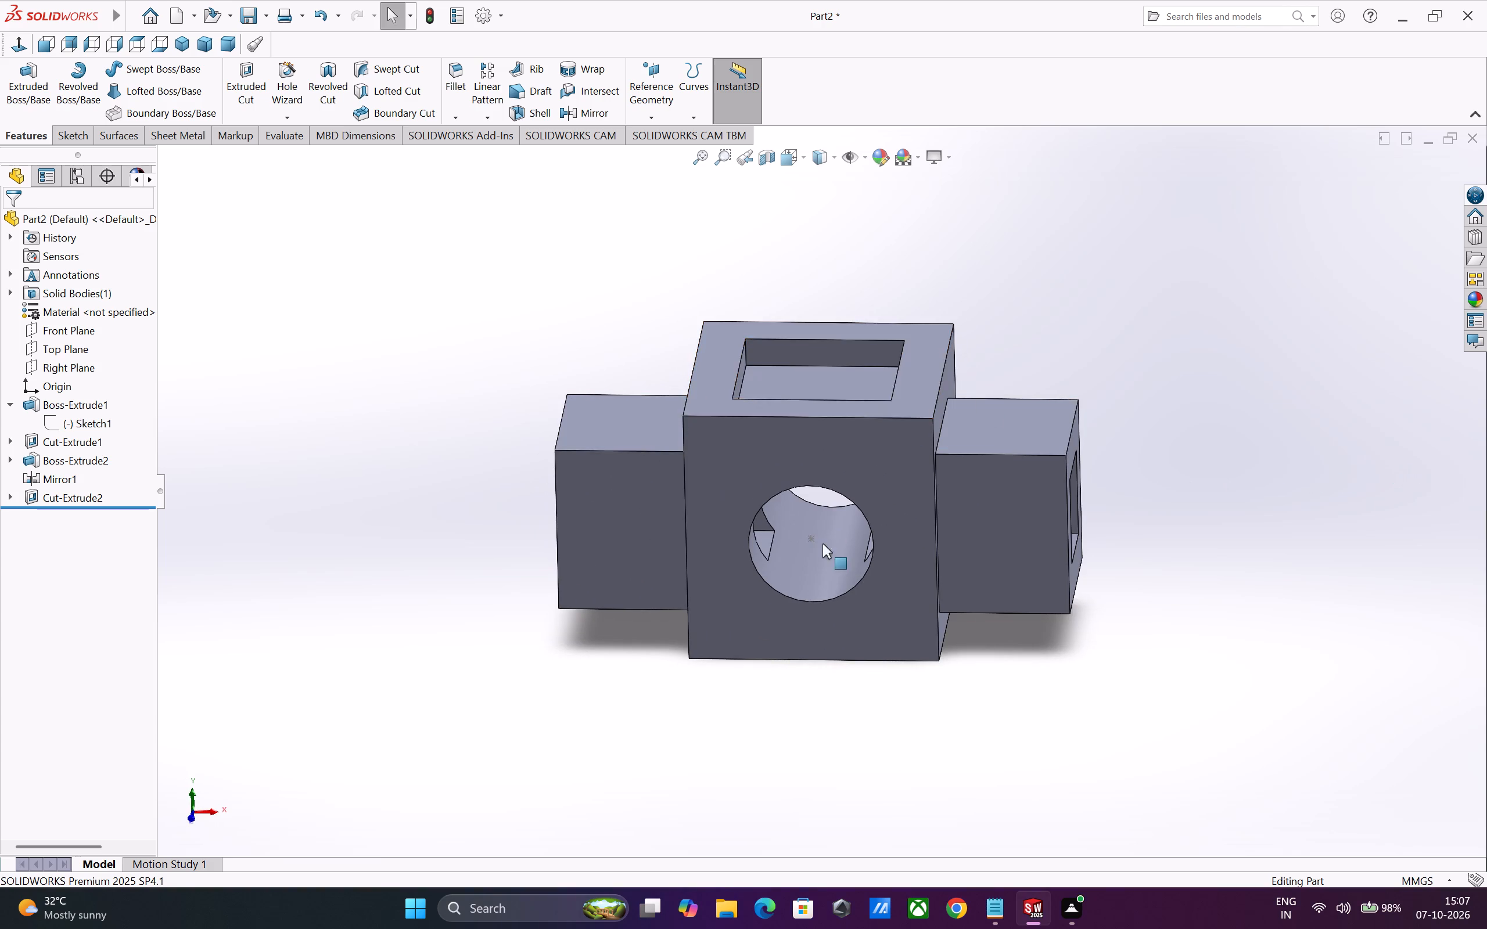
pyautogui.moveTo(824, 543); pyautogui.dragTo(903, 502, button='middle')
pyautogui.click(1388, 663)
pyautogui.moveTo(429, 662); pyautogui.dragTo(285, 658, button='middle')
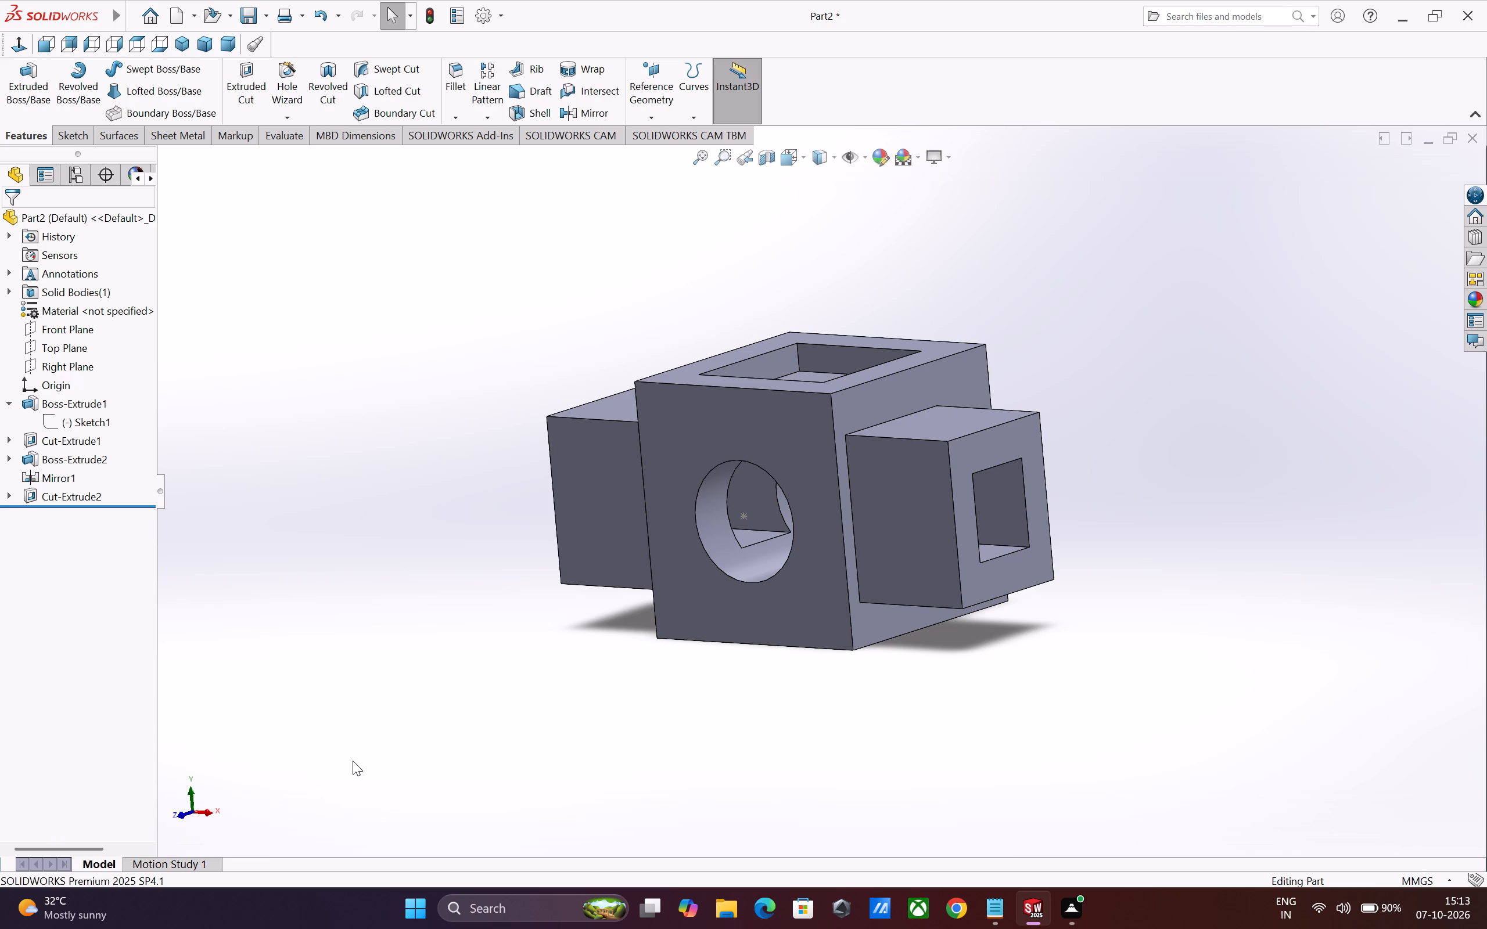
pyautogui.press('a')
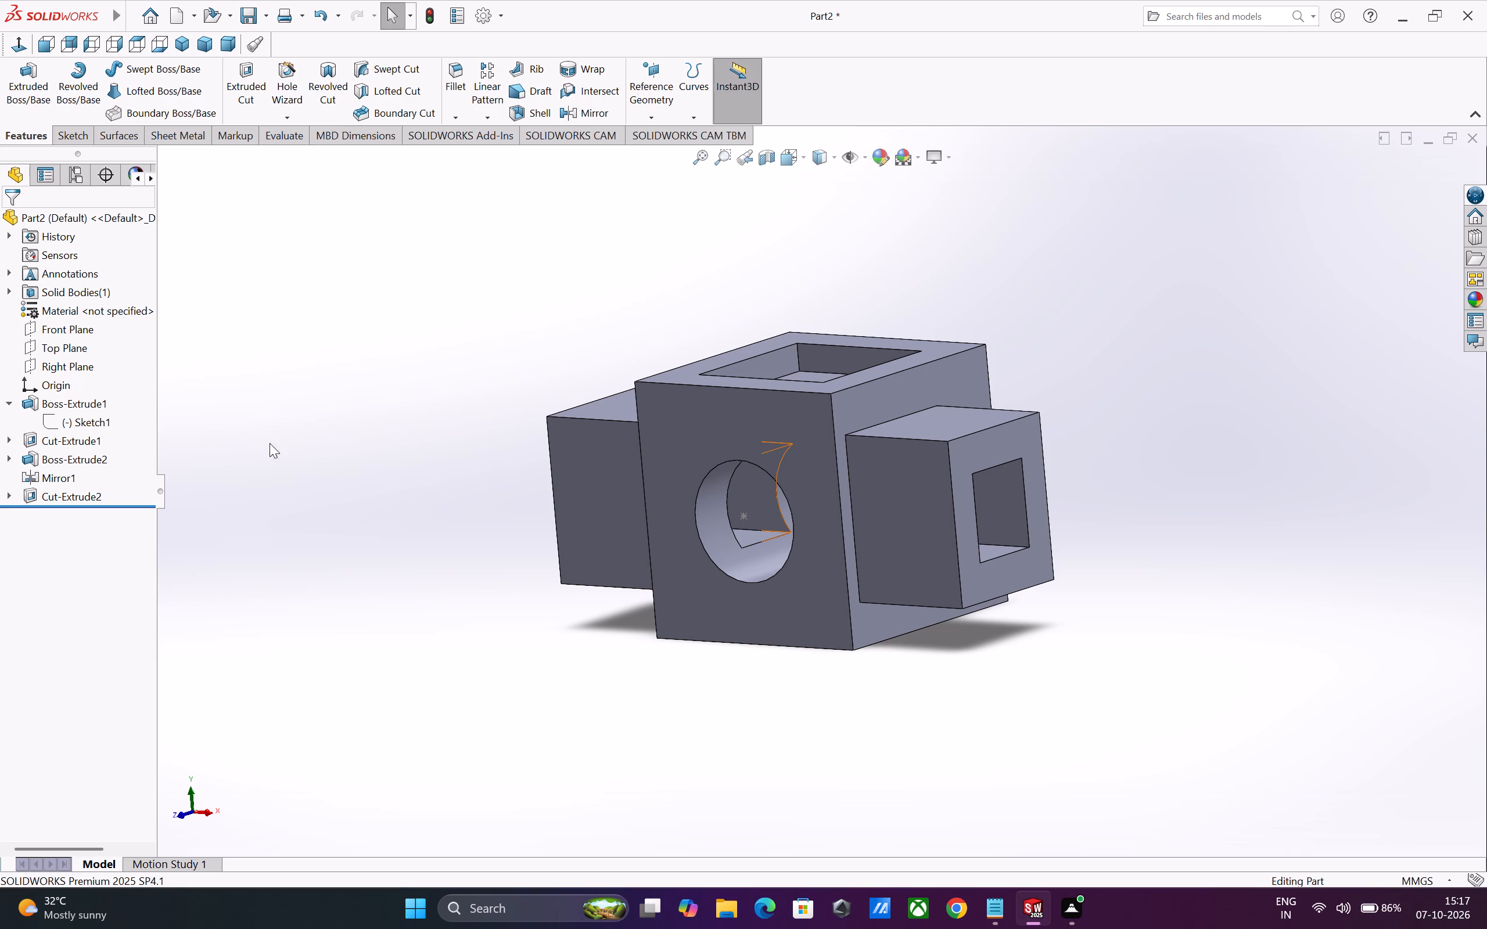
pyautogui.click(476, 430)
# Save the part as Exe-9(2) in the Fuji folder.
pyautogui.hotkey('ctrl', 's')
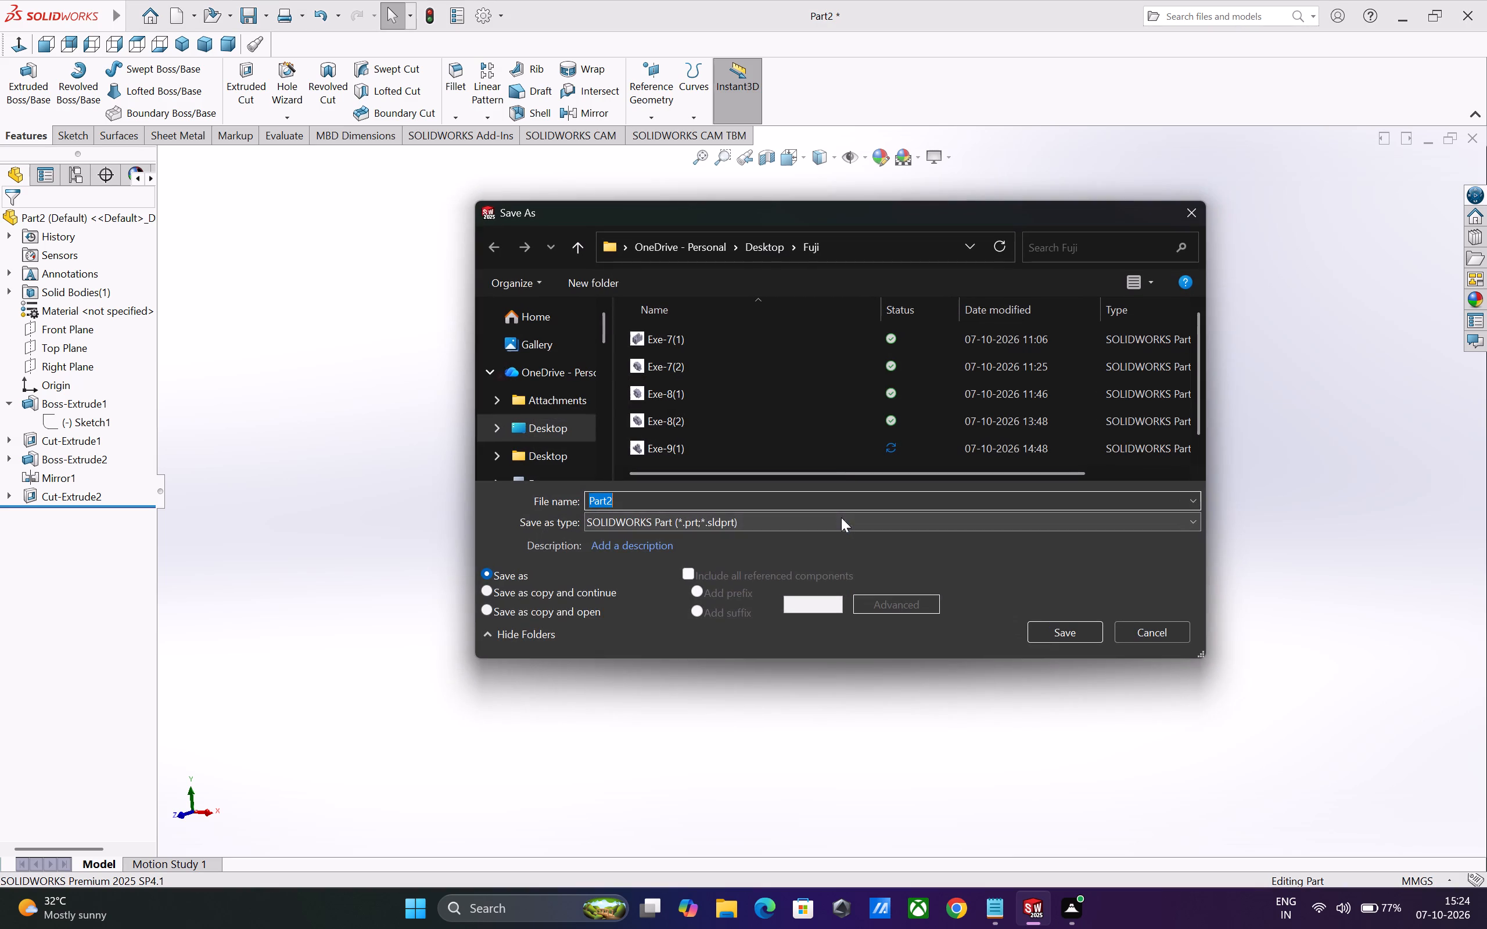
pyautogui.click(692, 447)
pyautogui.click(623, 499)
pyautogui.click(624, 499)
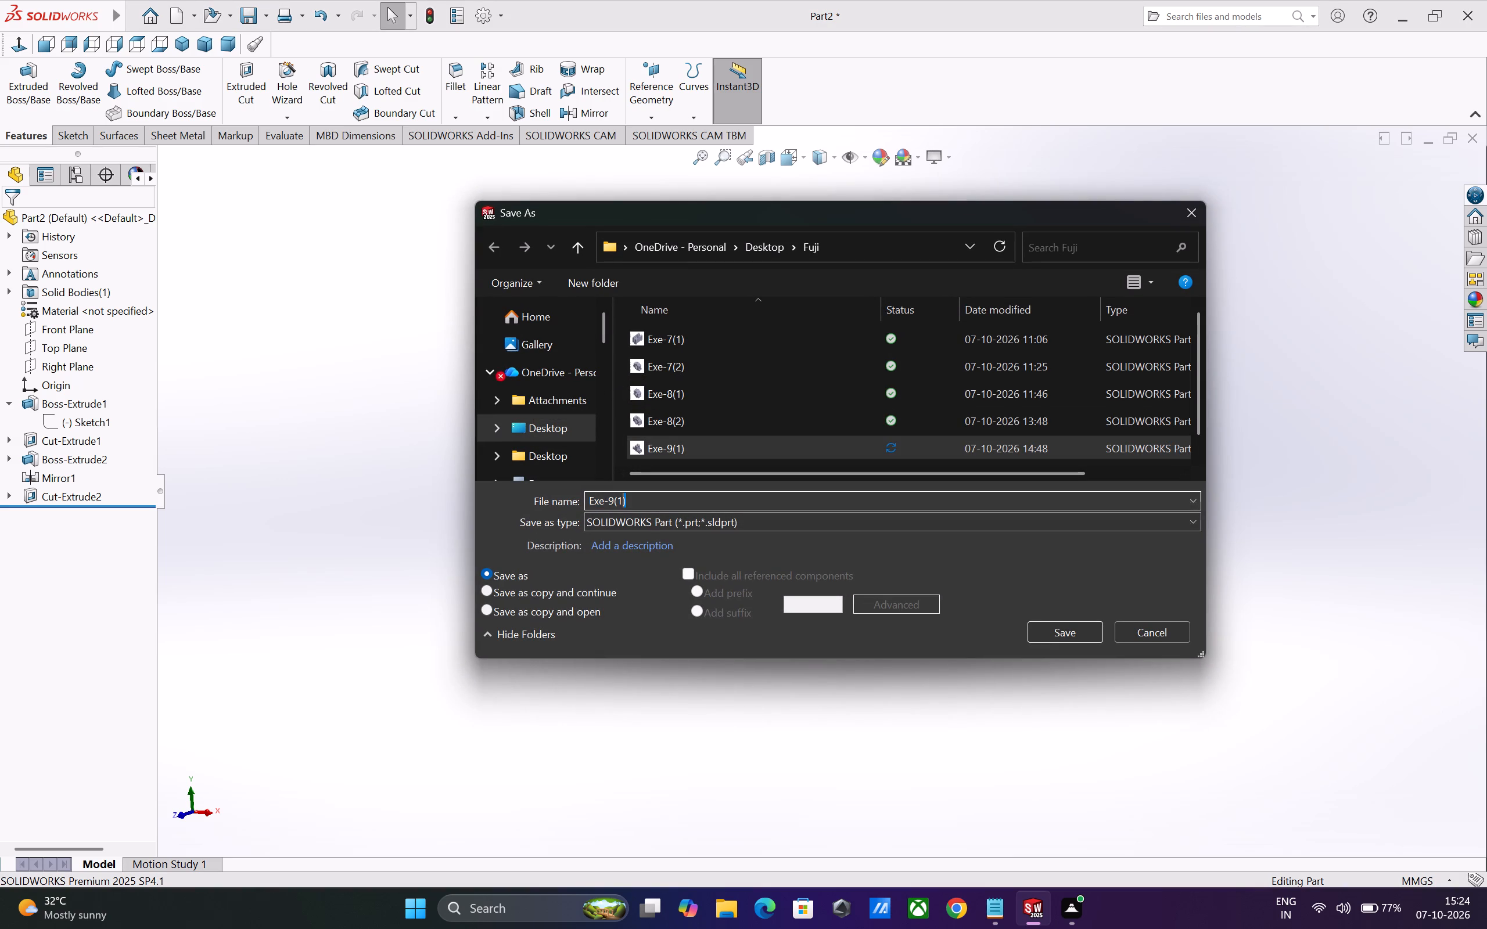
pyautogui.click(619, 499)
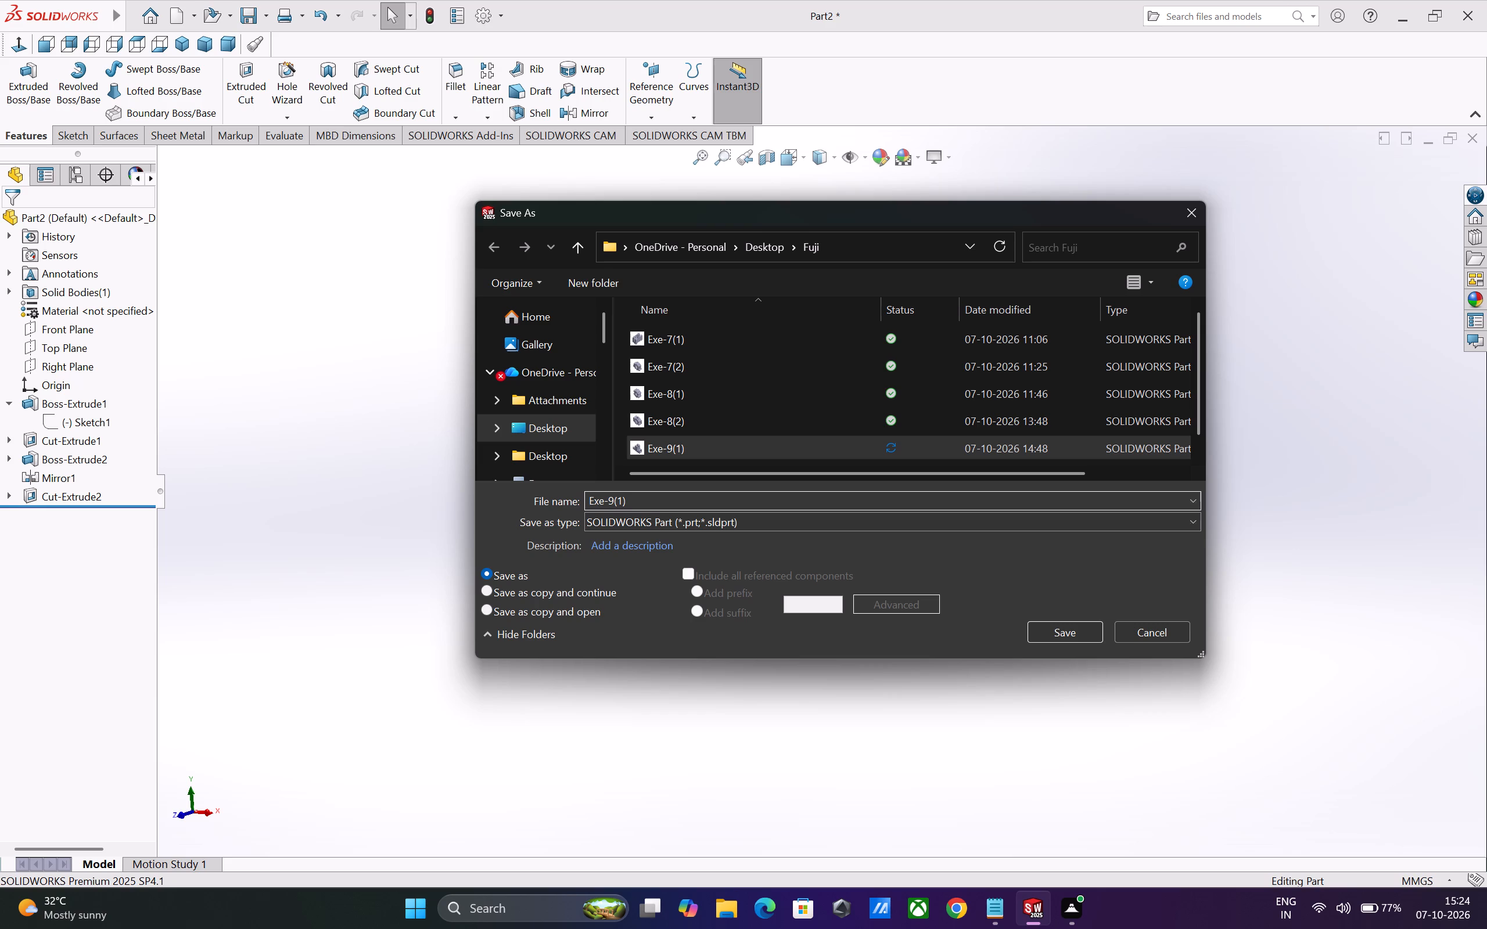
pyautogui.click(622, 499)
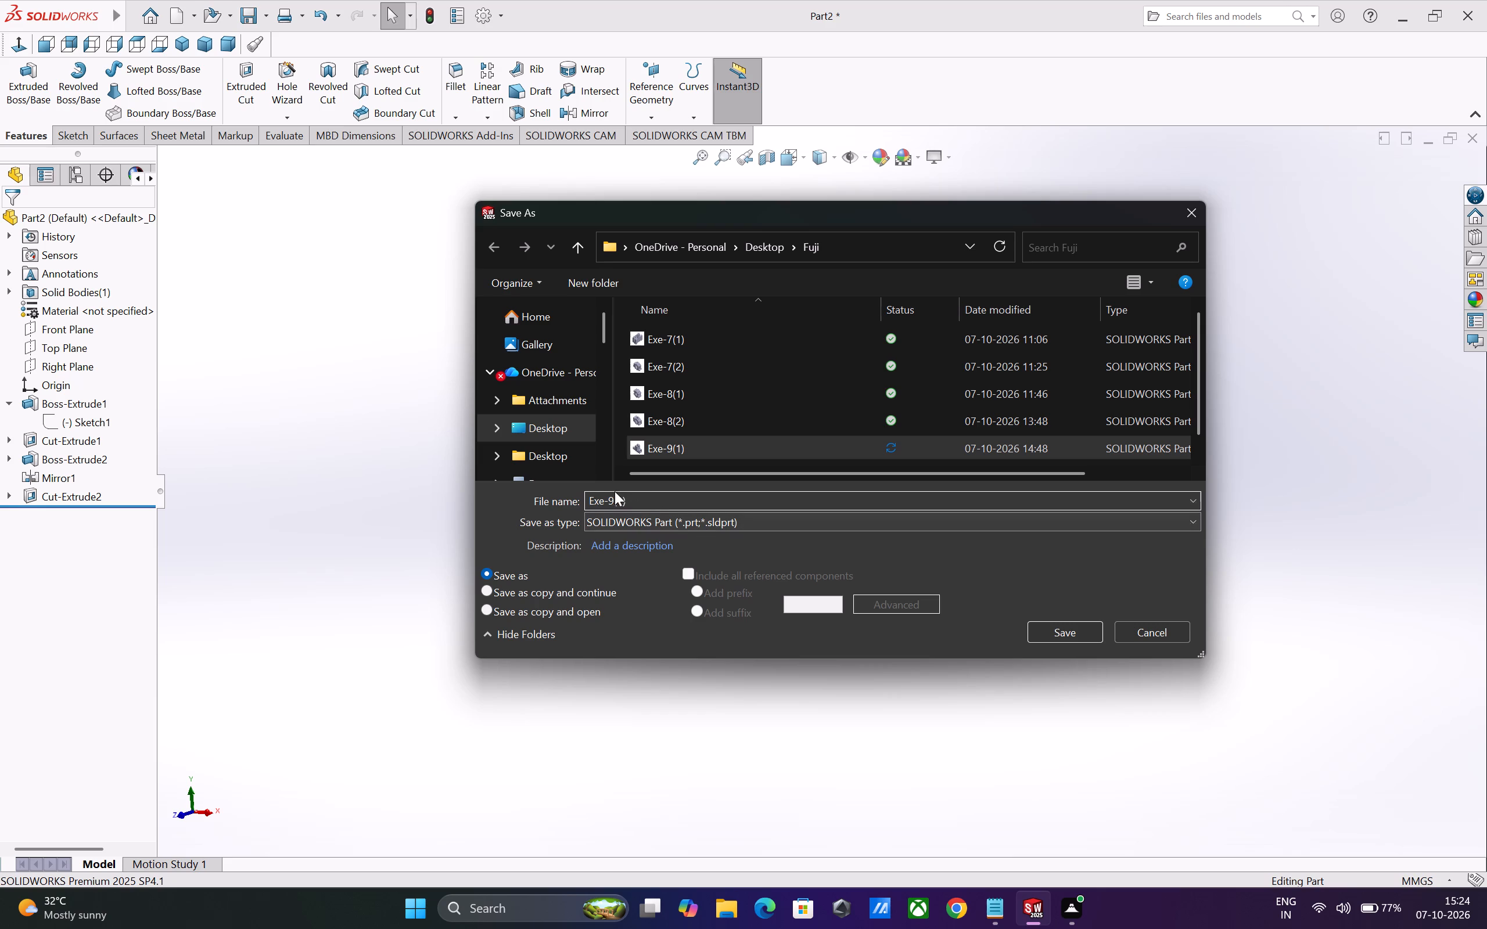
pyautogui.click(620, 499)
pyautogui.press('BackSpace')
pyautogui.press('2')
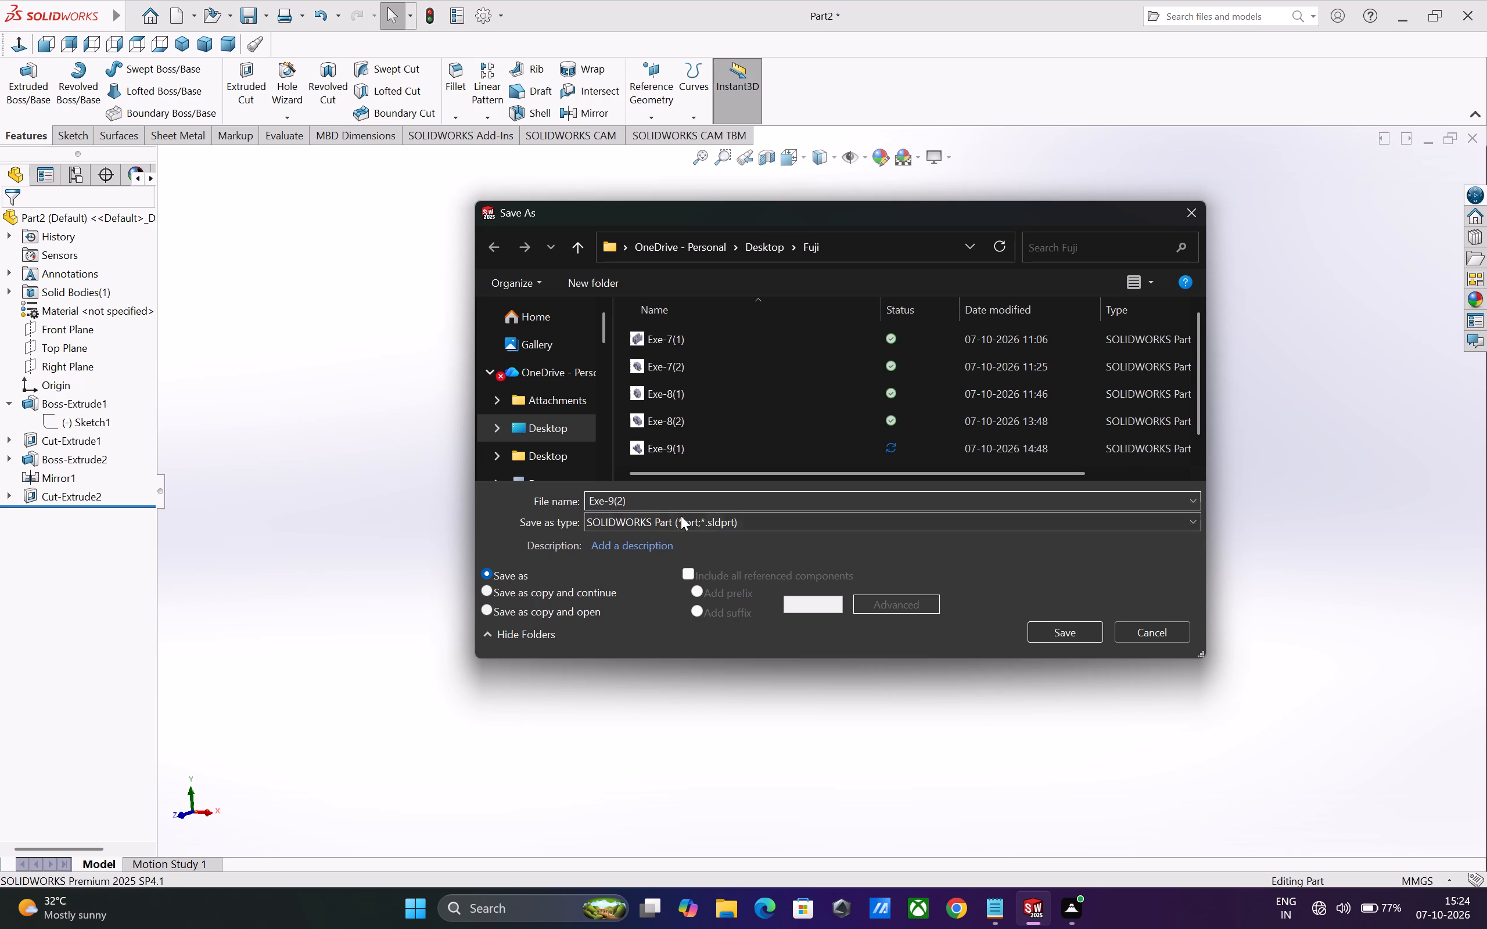
pyautogui.press('Return')
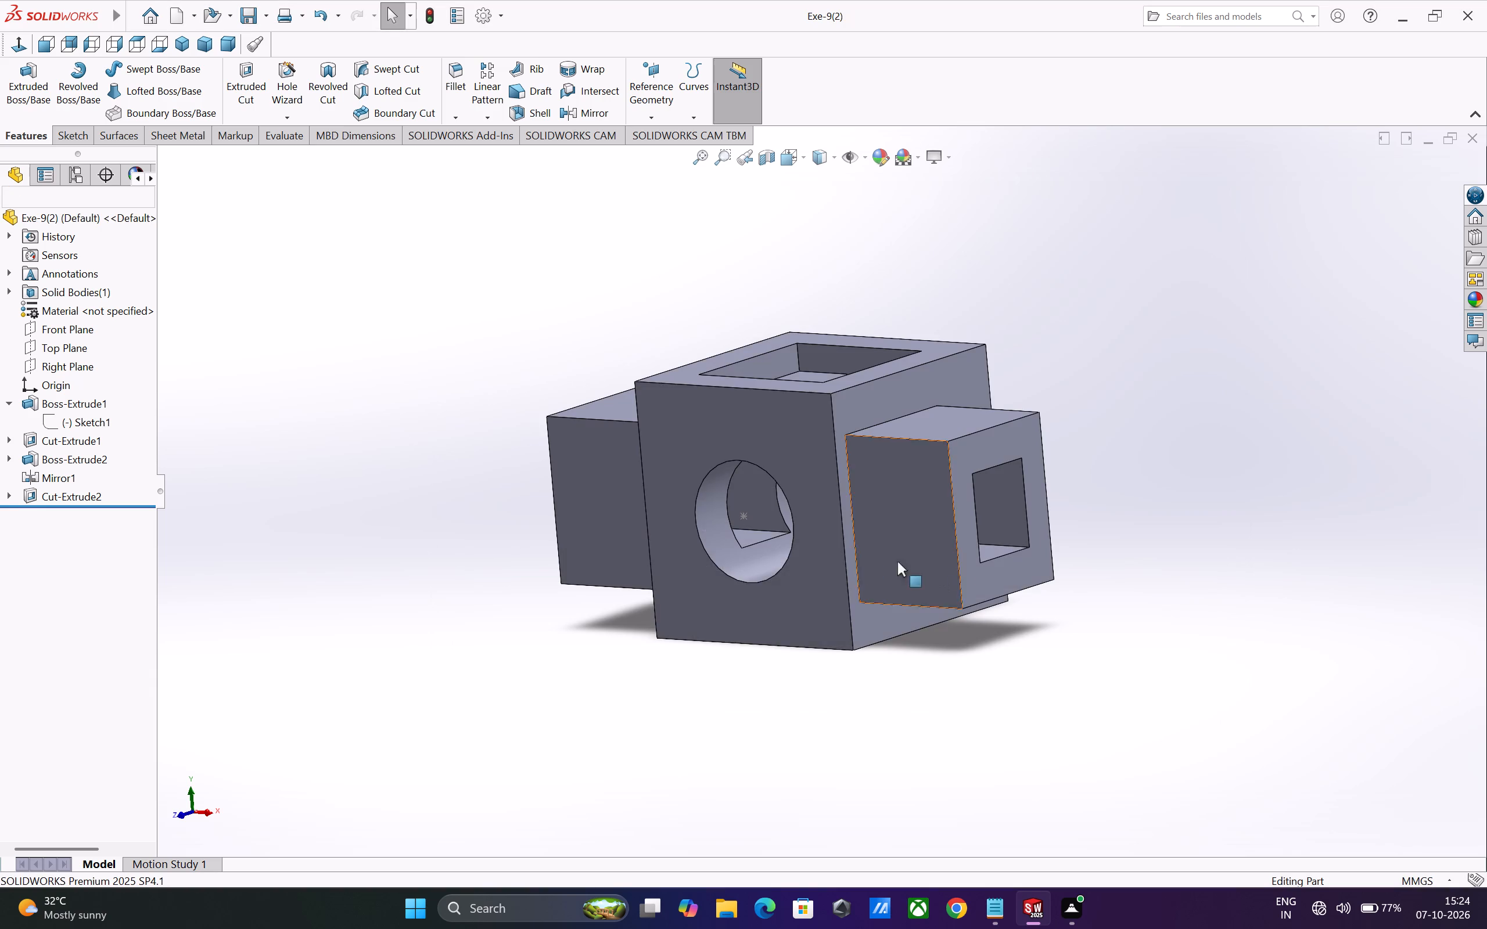
# Save all open documents.
pyautogui.click(267, 21)
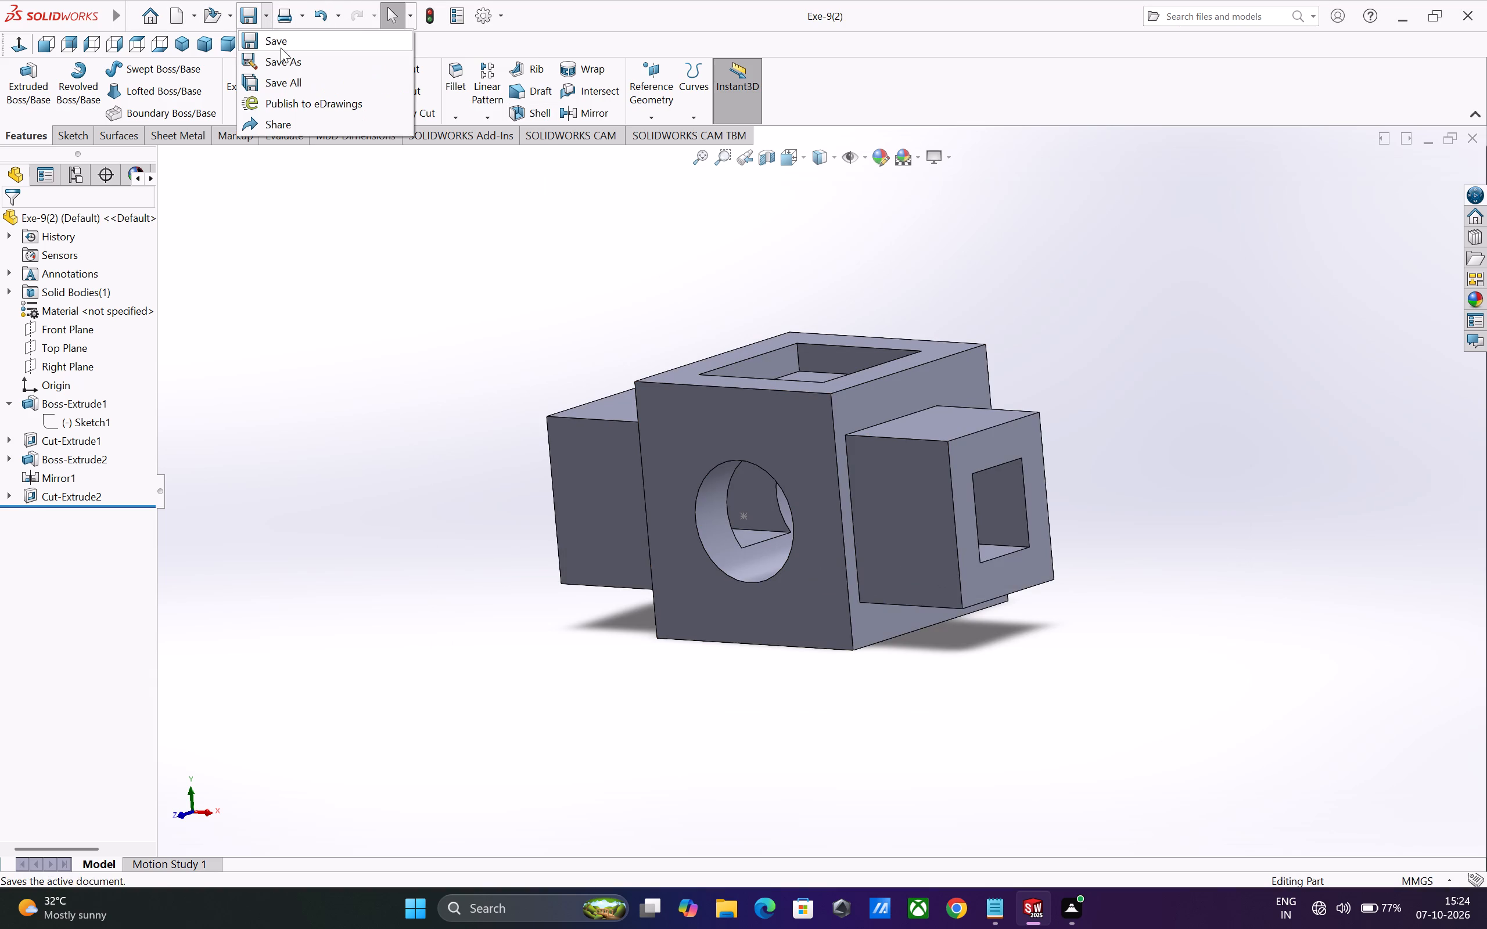